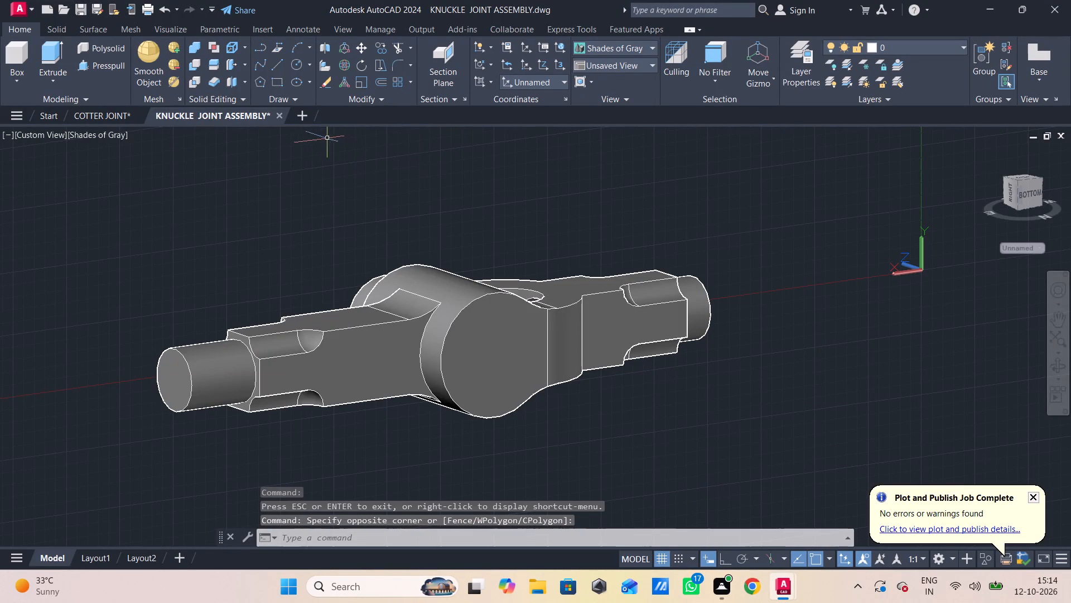
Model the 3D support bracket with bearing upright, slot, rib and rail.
Create a new blank drawing alongside the open knuckle joint assembly.
{"action": "left_click", "coordinate": [303, 113]}
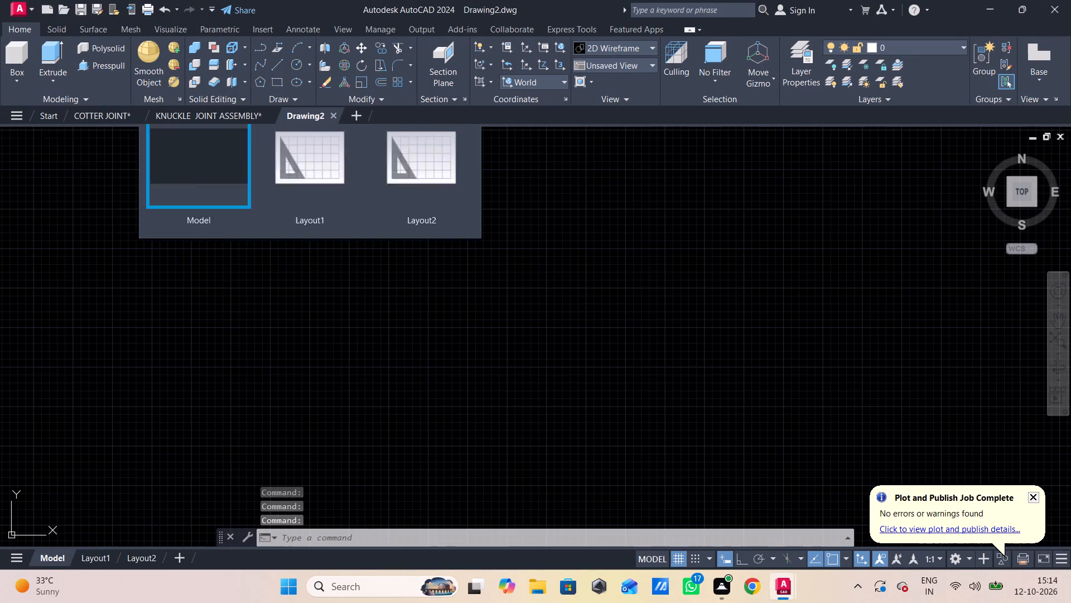
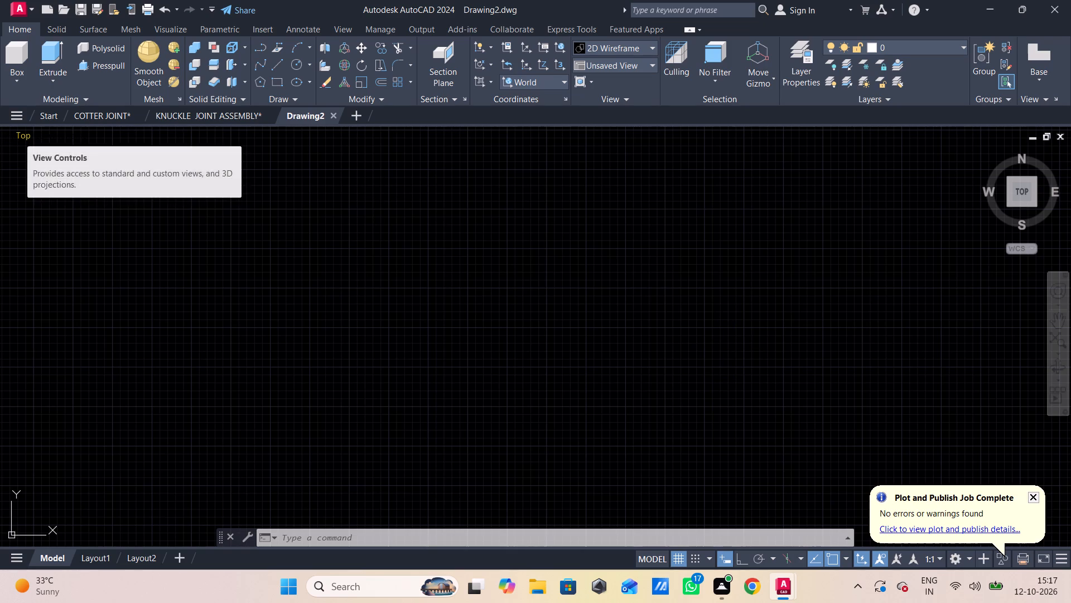
Switch the blank drawing from the top view to the Front view.
{"action": "left_click", "coordinate": [24, 128]}
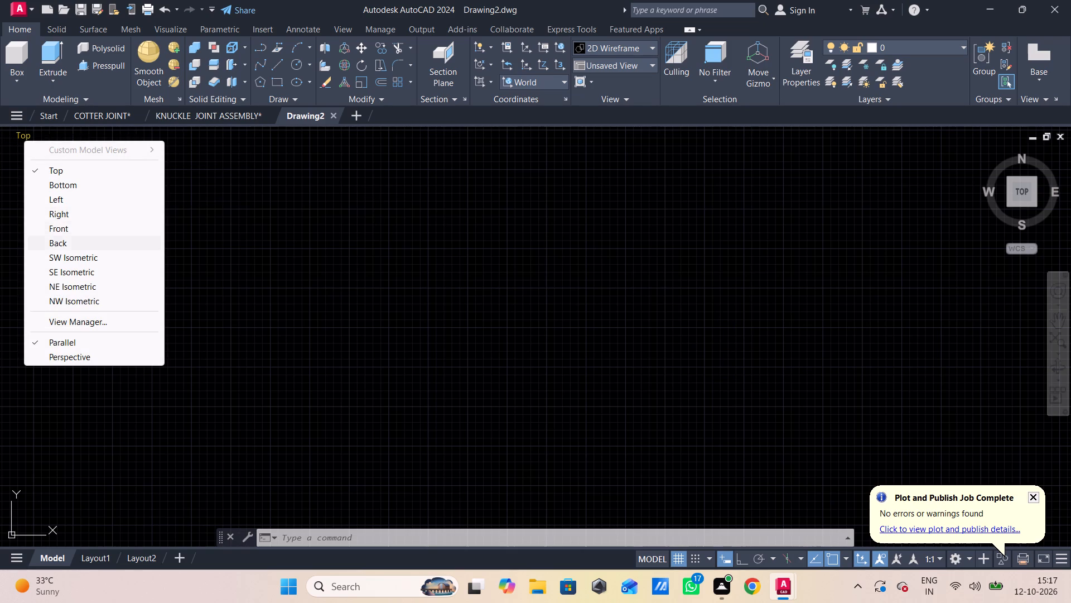
{"action": "left_click", "coordinate": [45, 231]}
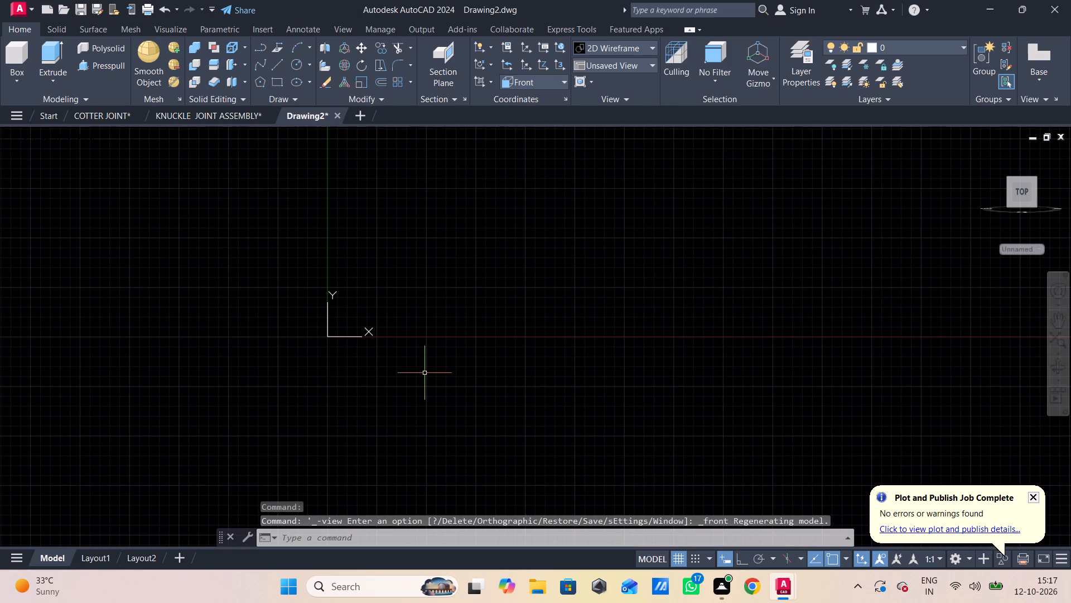
With Ortho on, draw connected profile lines near the origin: 128 to the right, 15 up, and 70 back to the left.
{"action": "type", "text": "l"}
{"action": "key", "text": "space"}
{"action": "left_click", "coordinate": [408, 342]}
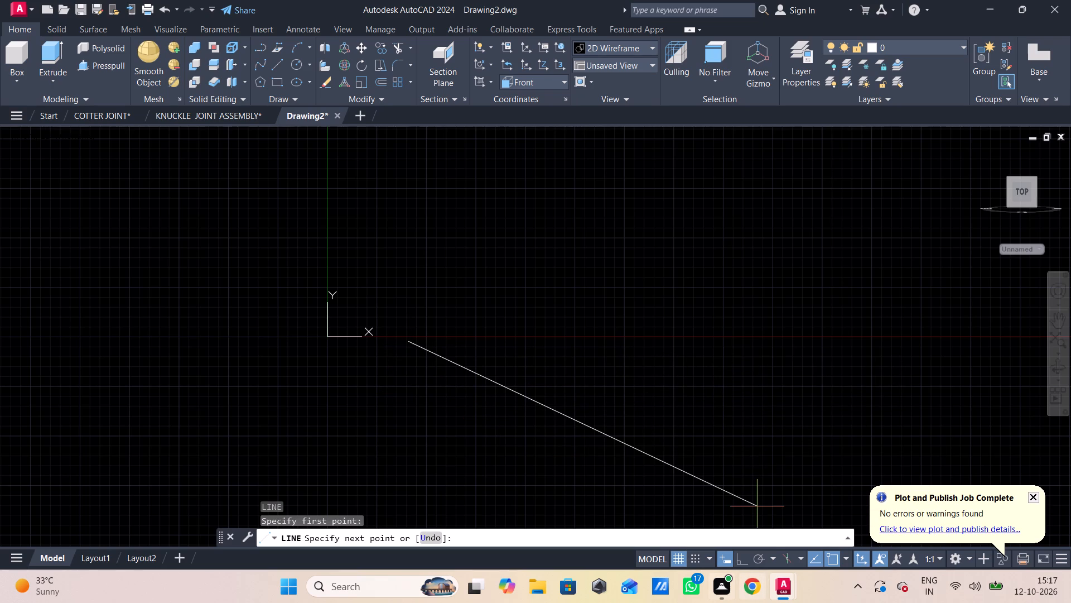
{"action": "left_click", "coordinate": [738, 563]}
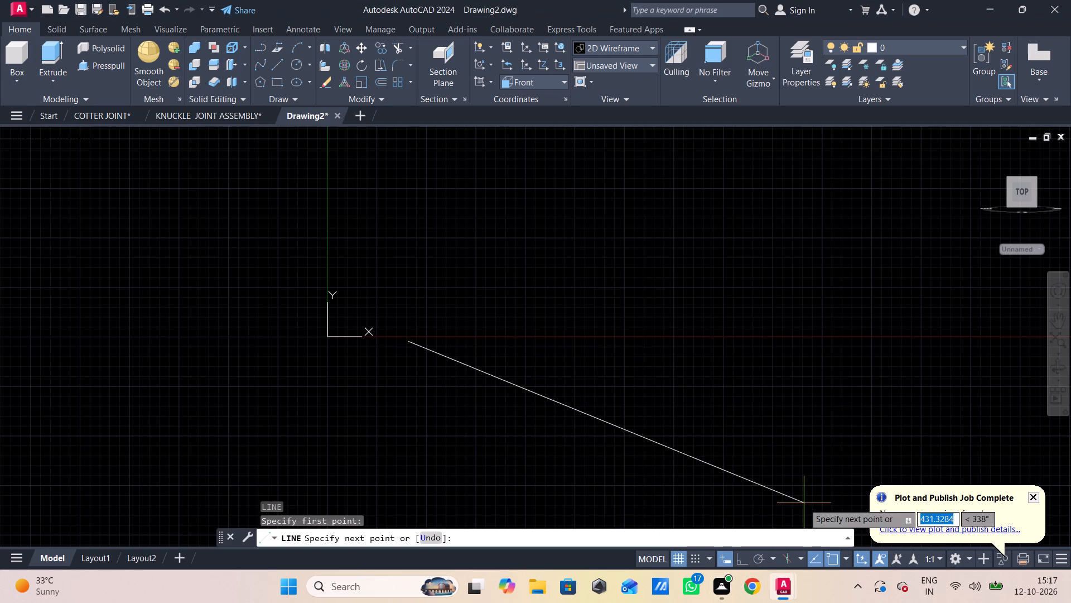
{"action": "left_click", "coordinate": [735, 558]}
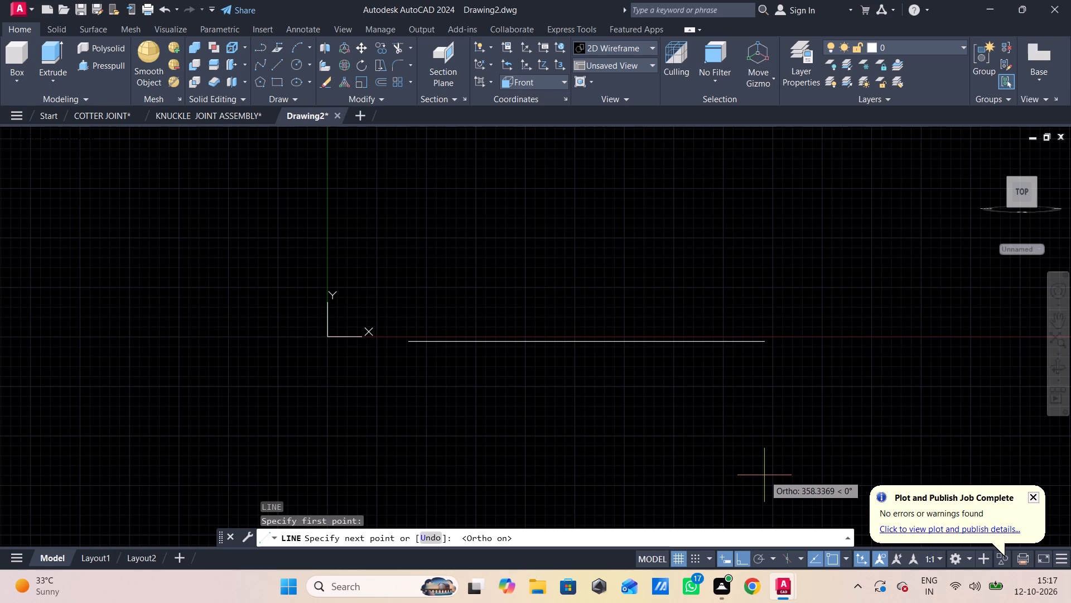
{"action": "type", "text": "128"}
{"action": "key", "text": "Return"}
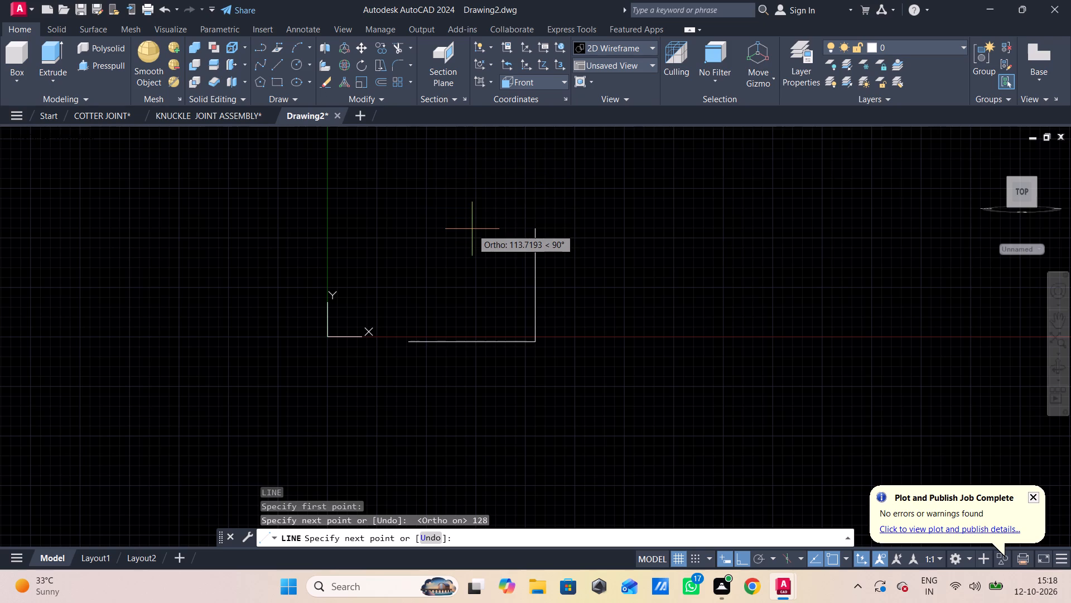
{"action": "type", "text": "15"}
{"action": "key", "text": "Return"}
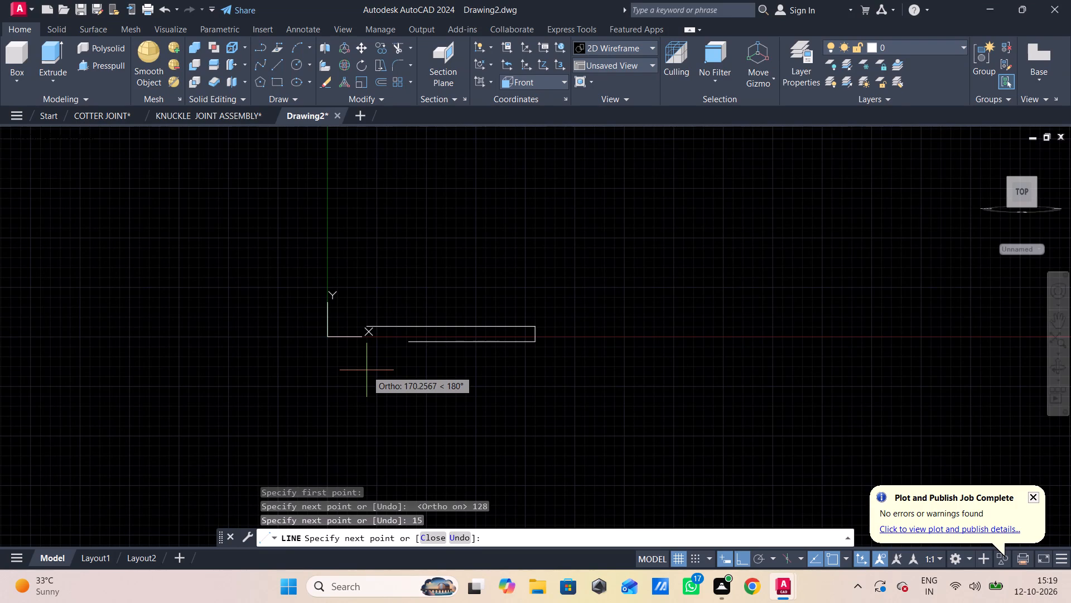
{"action": "type", "text": "70"}
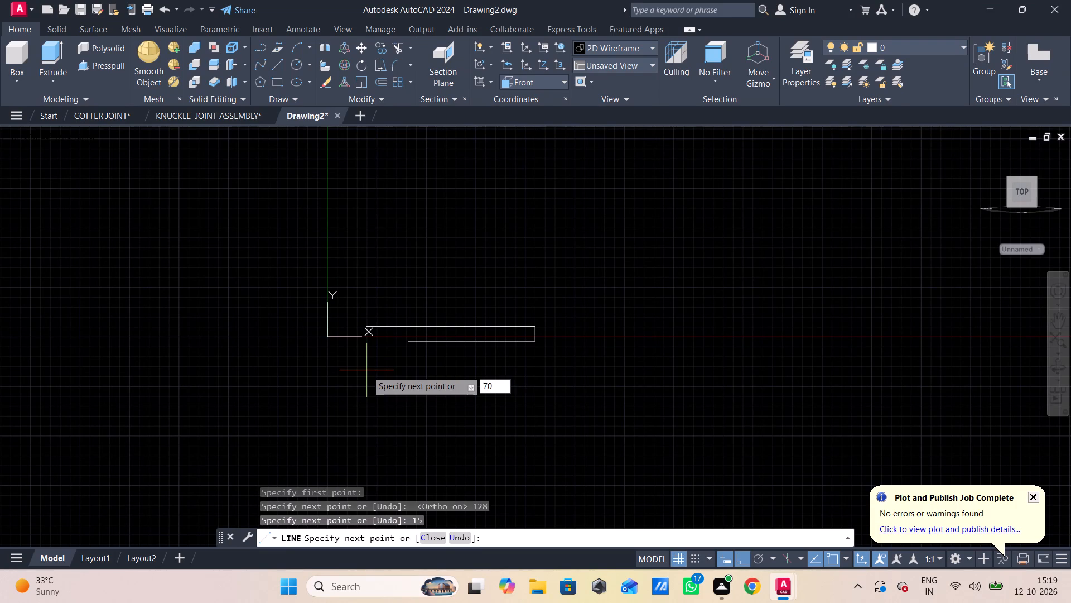
{"action": "key", "text": "Return"}
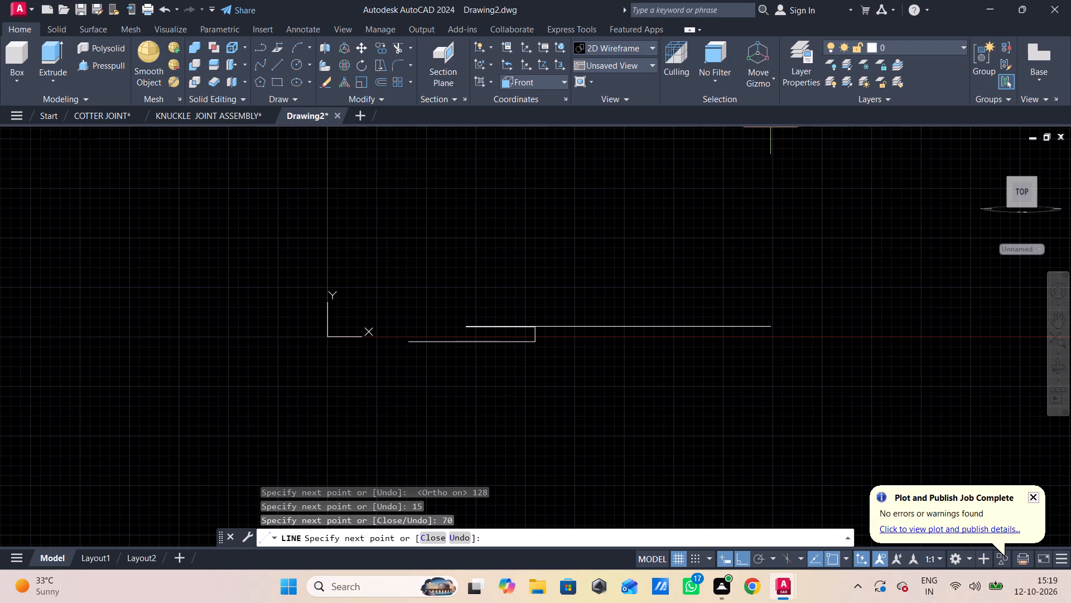
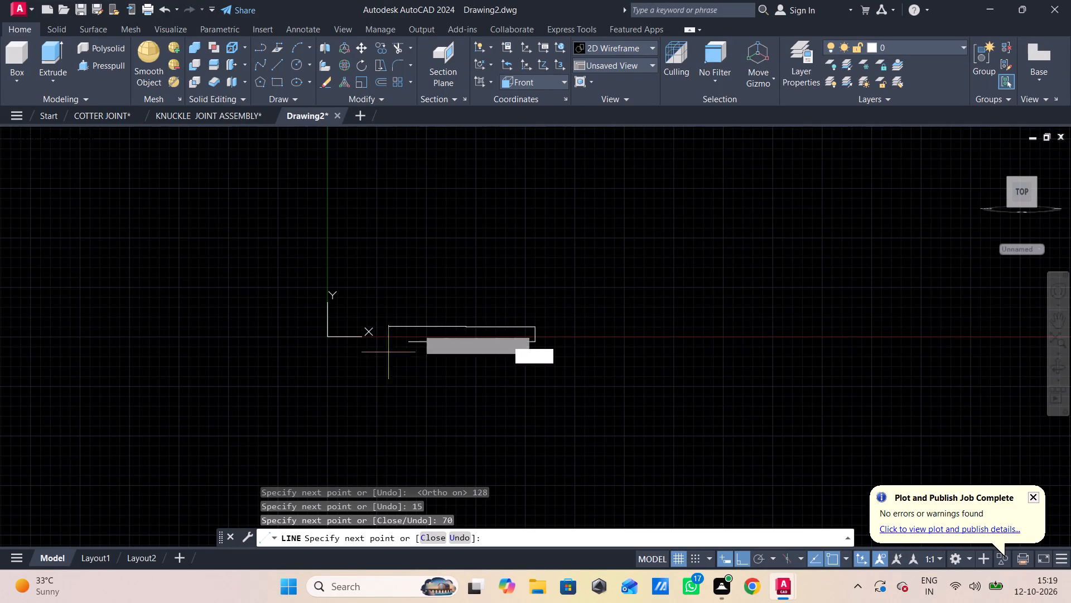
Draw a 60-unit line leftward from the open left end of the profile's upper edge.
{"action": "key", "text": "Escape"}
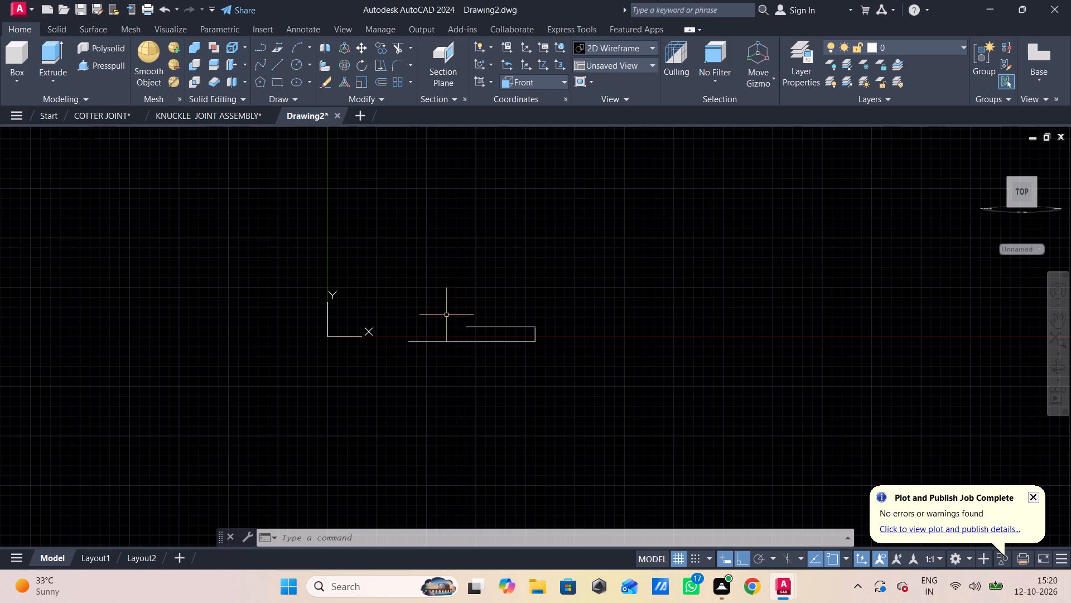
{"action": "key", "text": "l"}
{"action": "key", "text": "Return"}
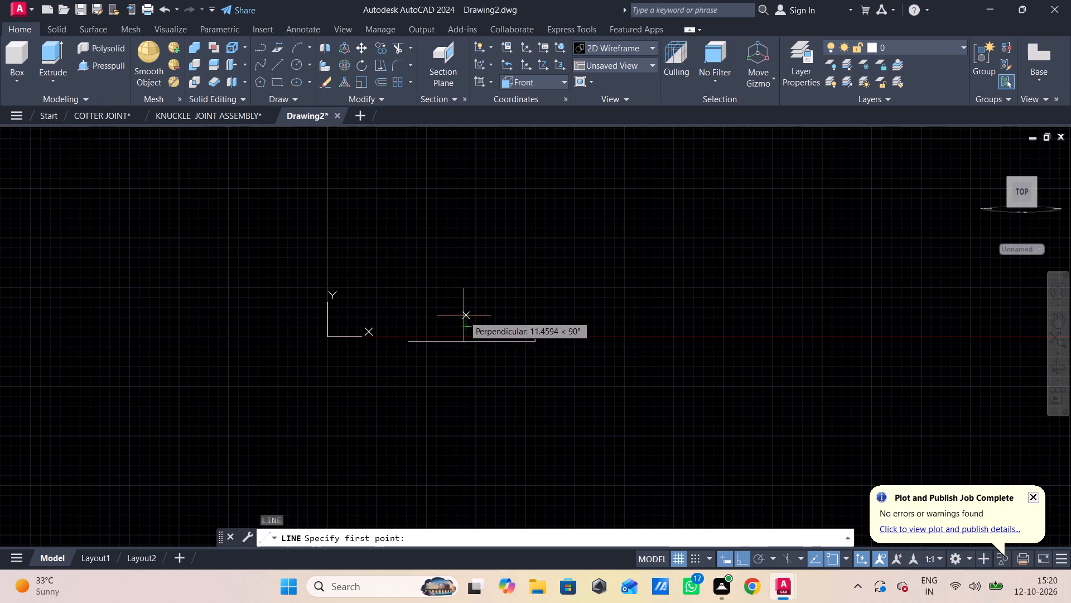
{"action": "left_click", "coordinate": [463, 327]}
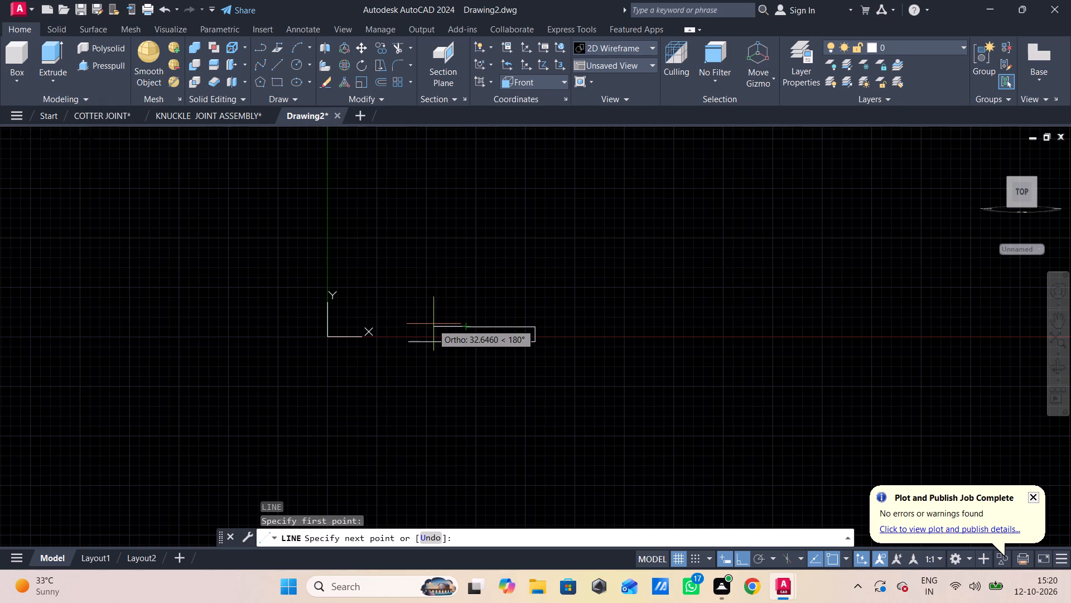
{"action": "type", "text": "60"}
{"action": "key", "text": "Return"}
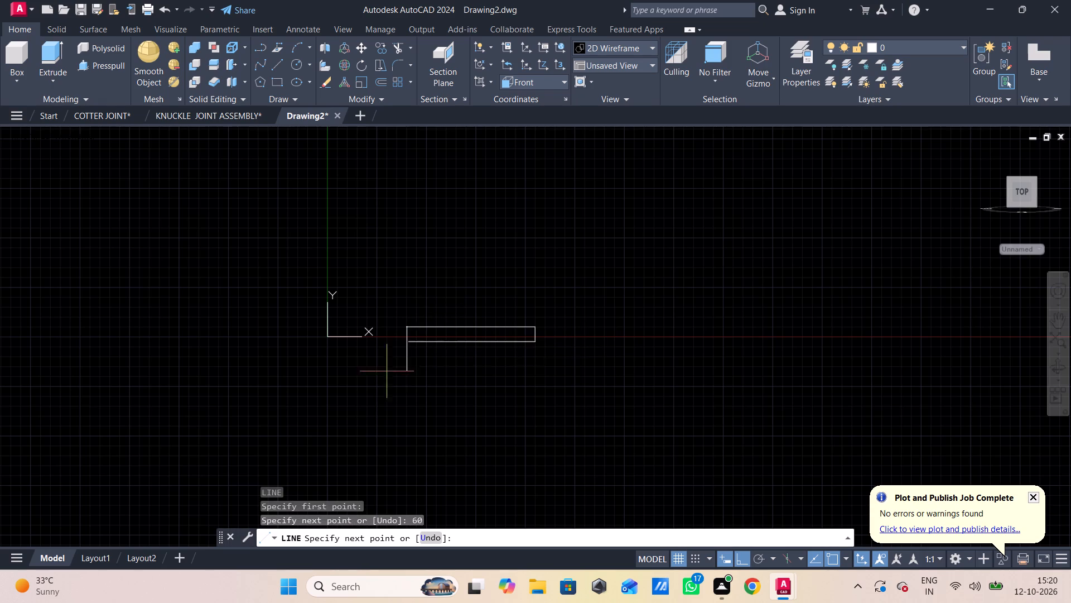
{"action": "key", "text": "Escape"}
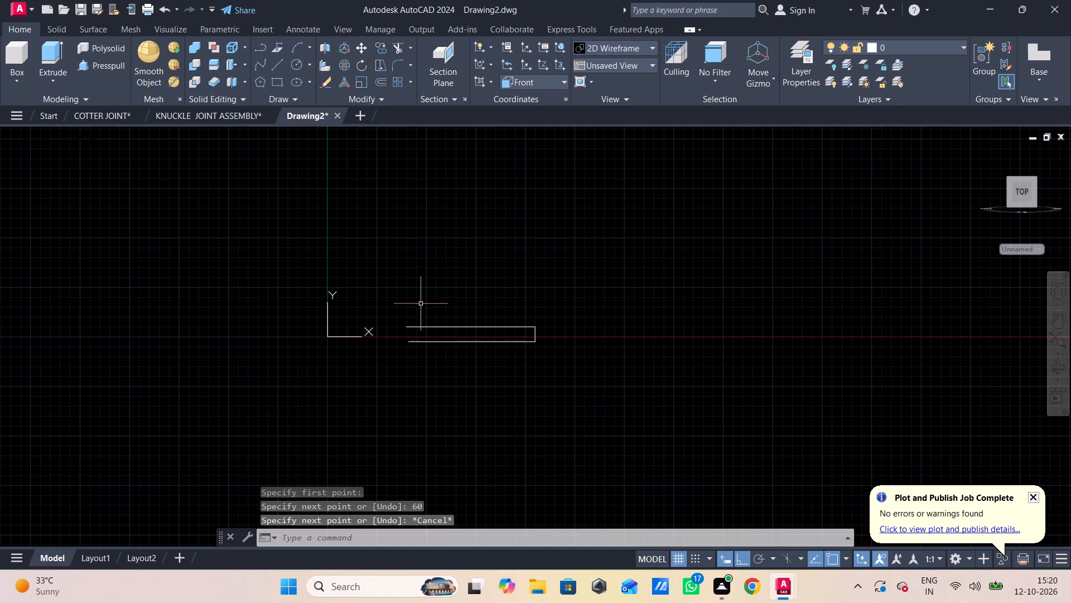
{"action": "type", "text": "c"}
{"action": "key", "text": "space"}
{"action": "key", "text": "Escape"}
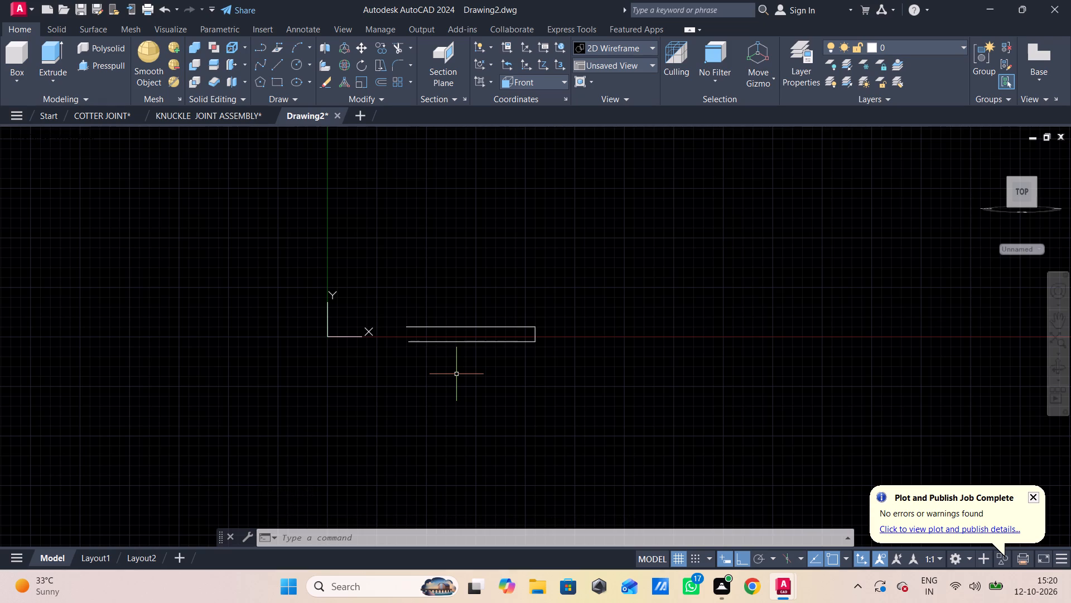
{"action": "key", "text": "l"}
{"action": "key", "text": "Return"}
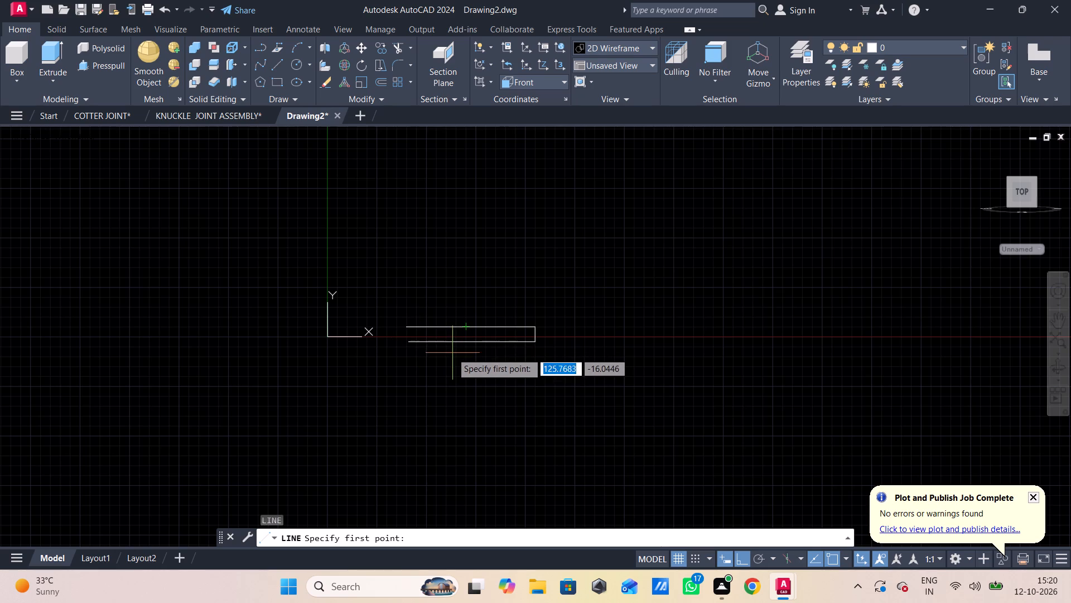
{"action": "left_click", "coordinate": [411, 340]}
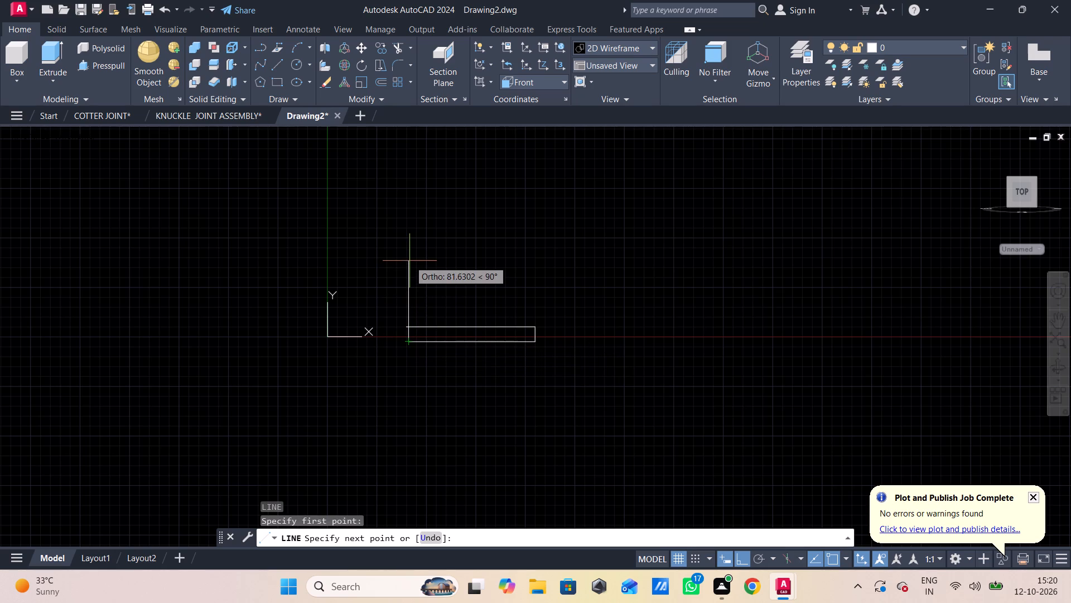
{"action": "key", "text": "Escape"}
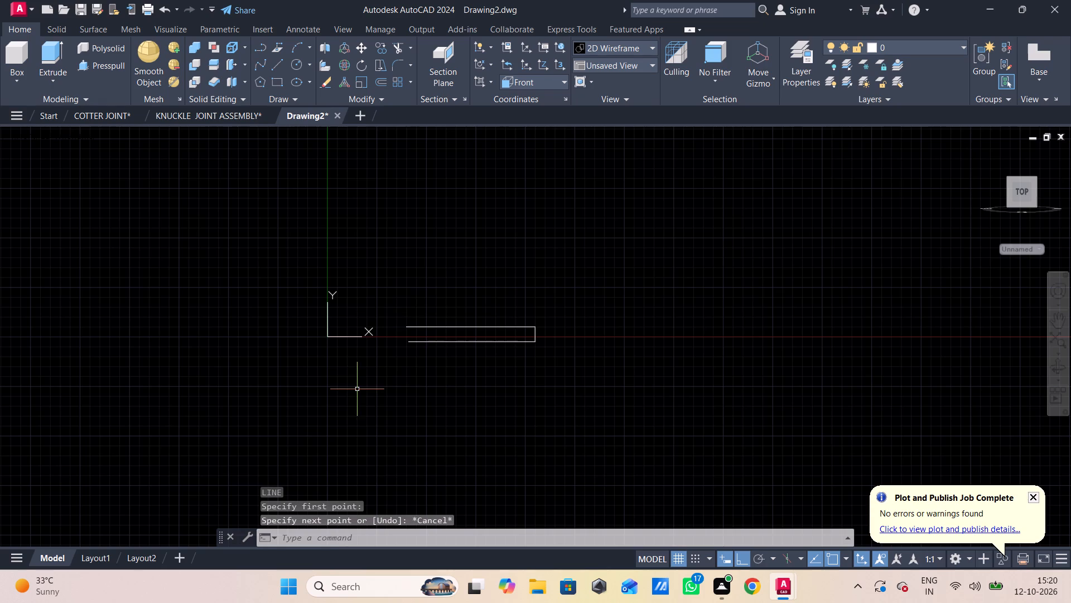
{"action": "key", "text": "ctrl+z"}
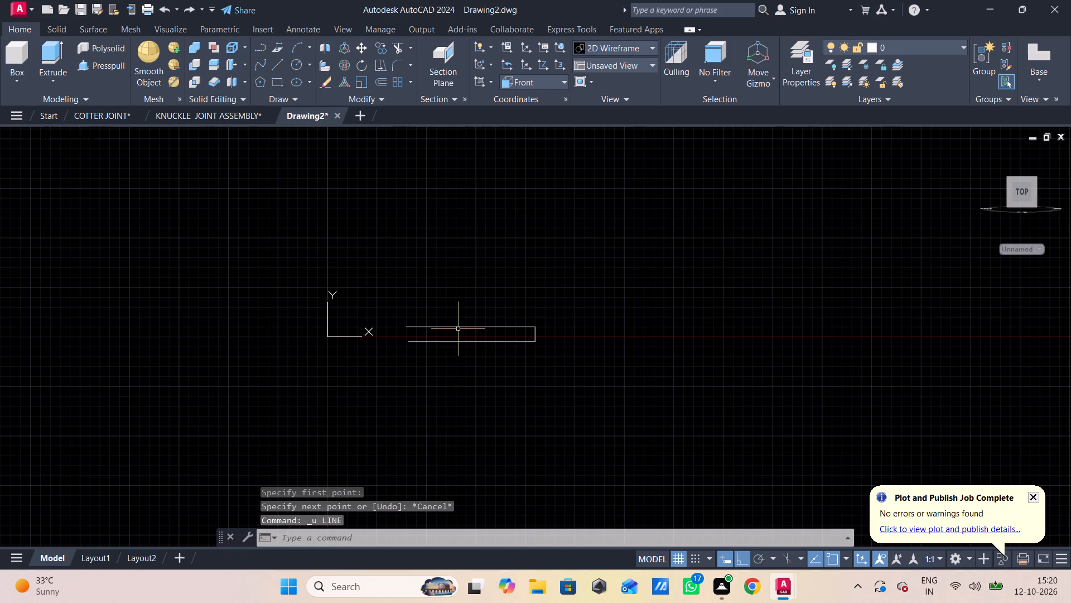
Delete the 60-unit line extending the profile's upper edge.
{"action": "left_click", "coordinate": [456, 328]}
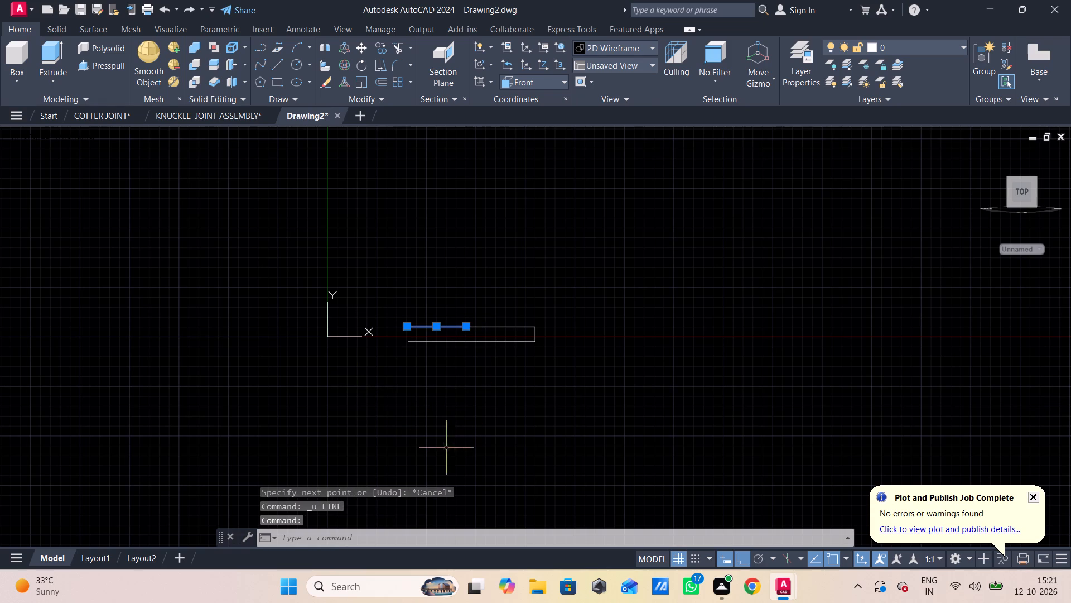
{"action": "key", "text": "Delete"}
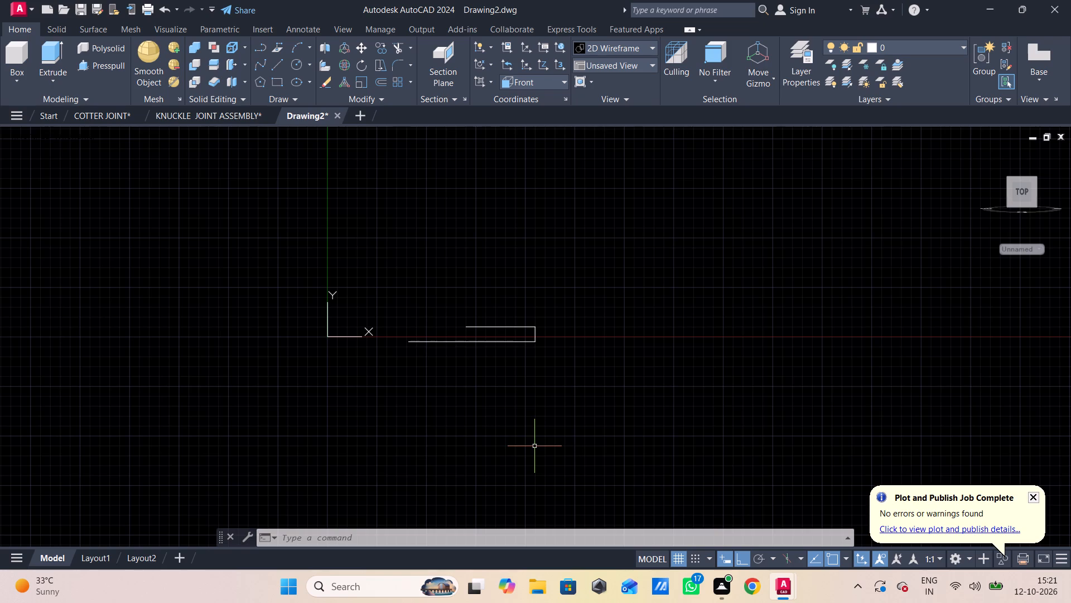
Draw a 60-unit line rightward along the profile's bottom edge, starting from that edge's left end.
{"action": "key", "text": "l"}
{"action": "key", "text": "Return"}
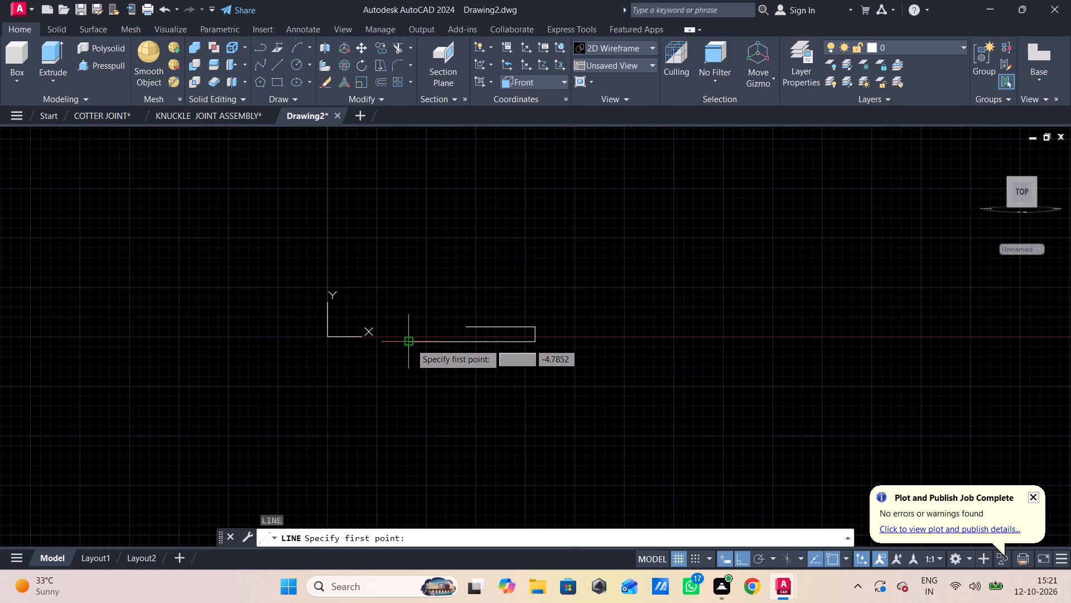
{"action": "left_click", "coordinate": [411, 344]}
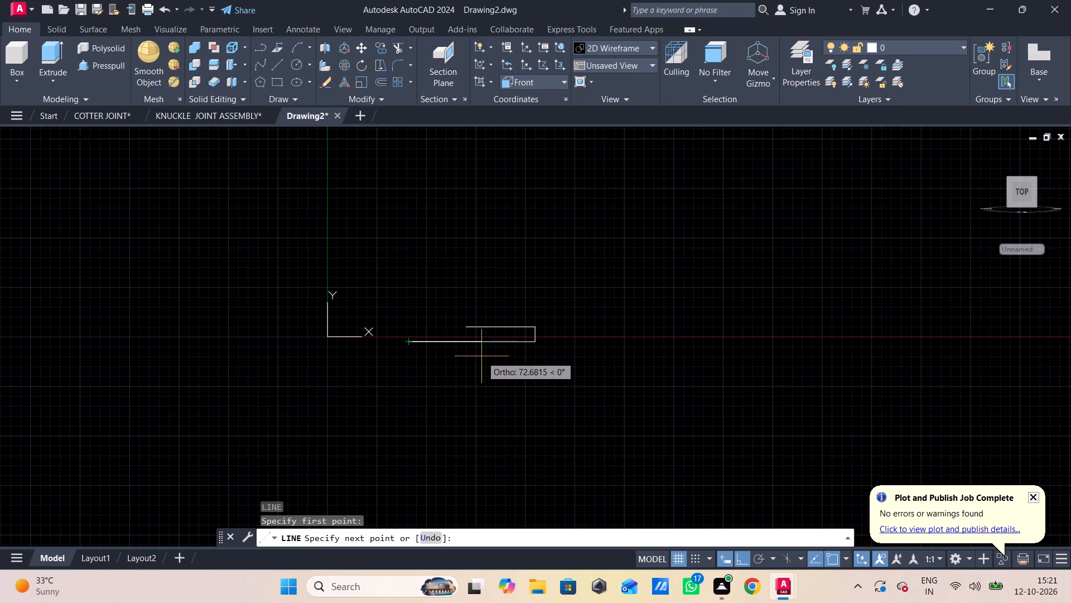
{"action": "type", "text": "60"}
{"action": "key", "text": "Return"}
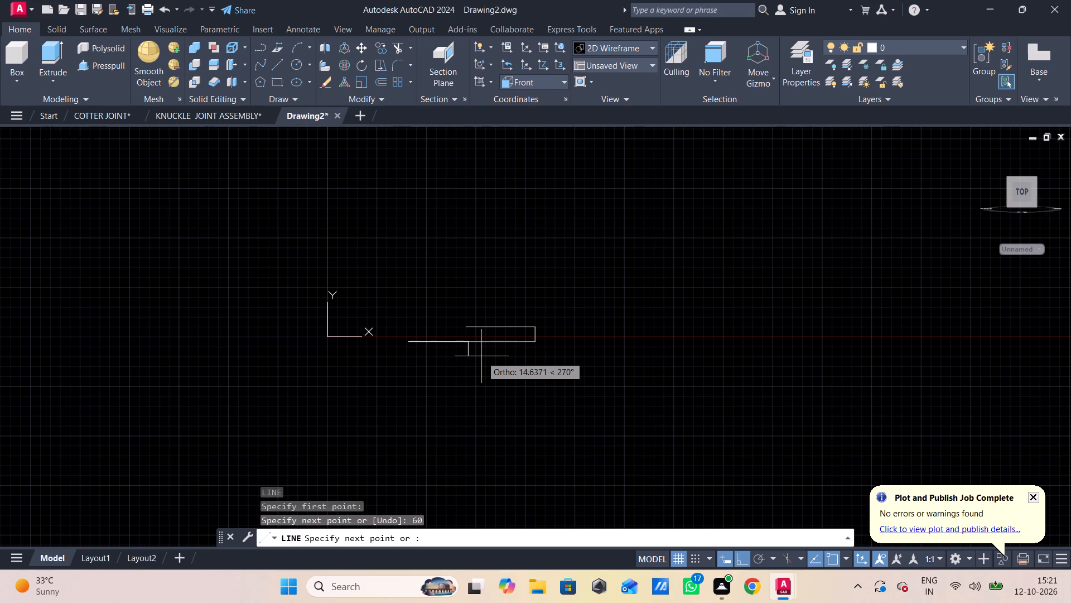
{"action": "key", "text": "Escape"}
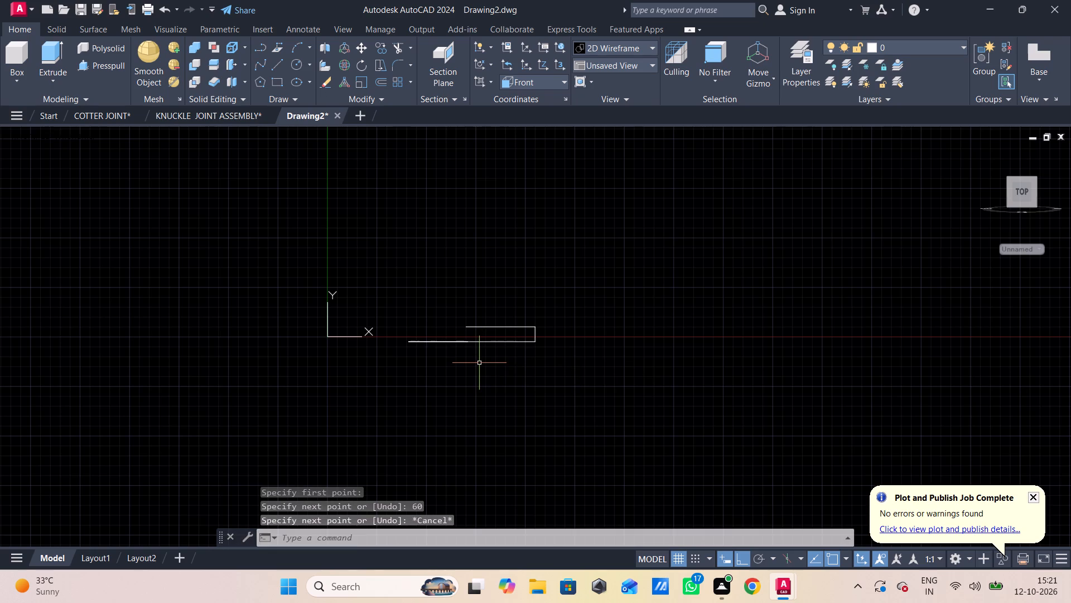
Draw a 30-unit vertical line upward from the midpoint of the 60-unit bottom line.
{"action": "scroll", "coordinate": [479, 363], "scroll_direction": "up", "scroll_amount": 3}
{"action": "middle_click_drag", "start_coordinate": [479, 363], "coordinate": [512, 435]}
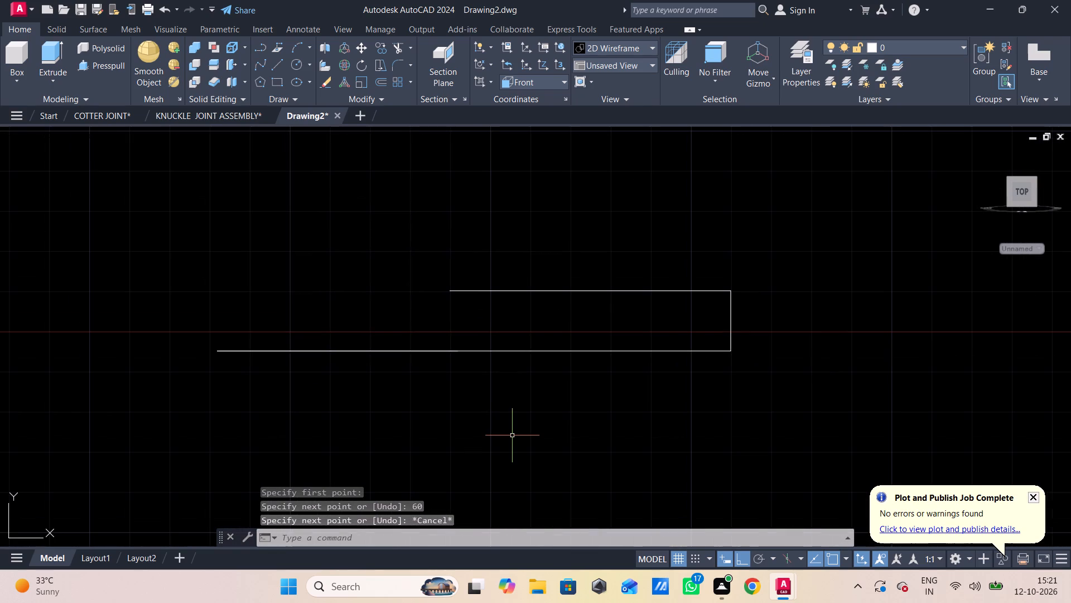
{"action": "type", "text": "l"}
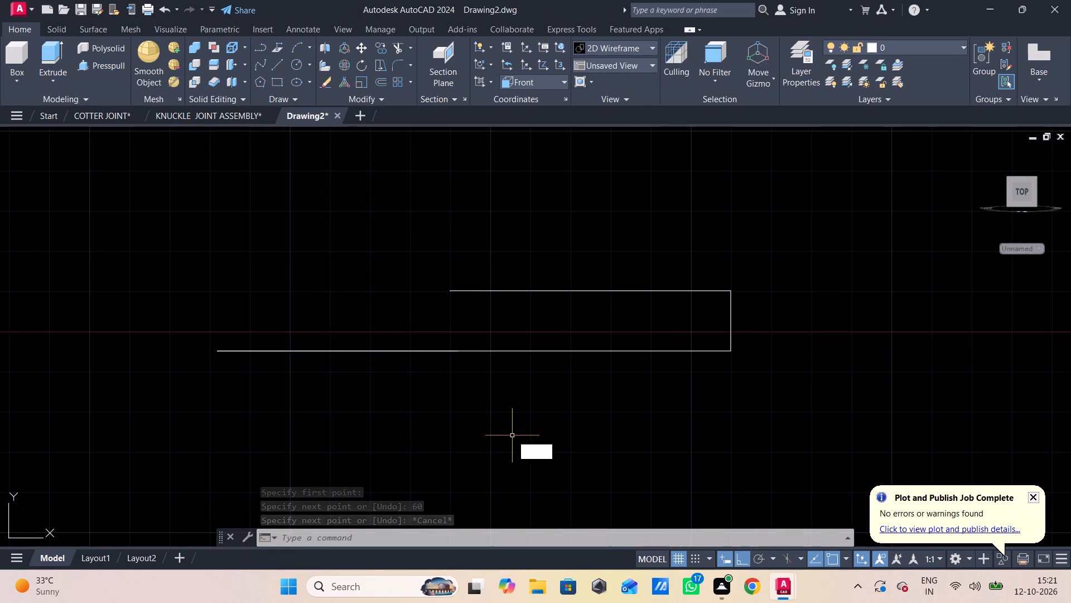
{"action": "key", "text": "space"}
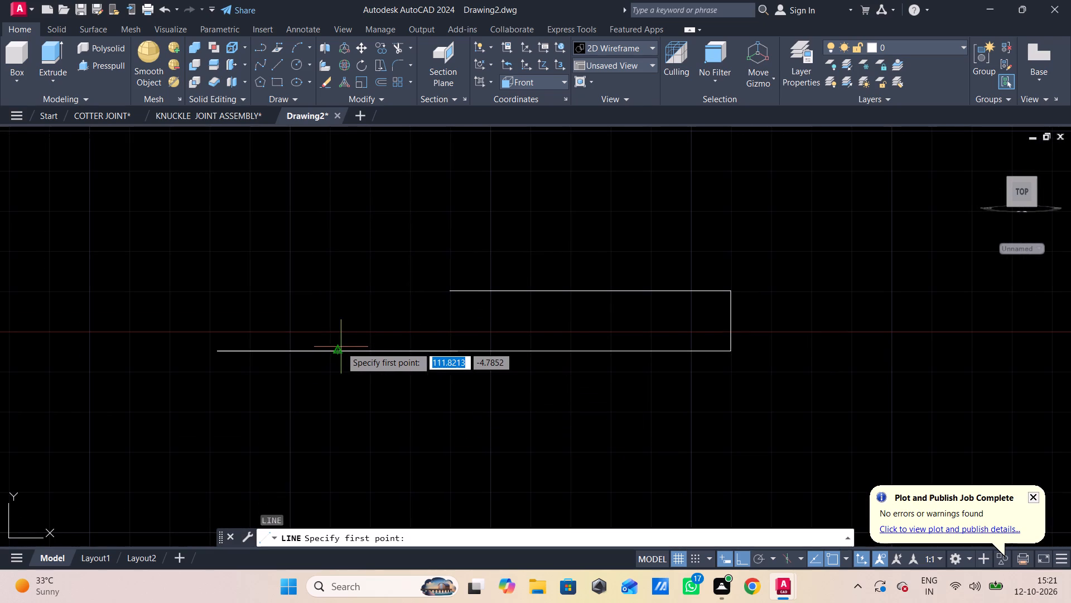
{"action": "left_click", "coordinate": [338, 348]}
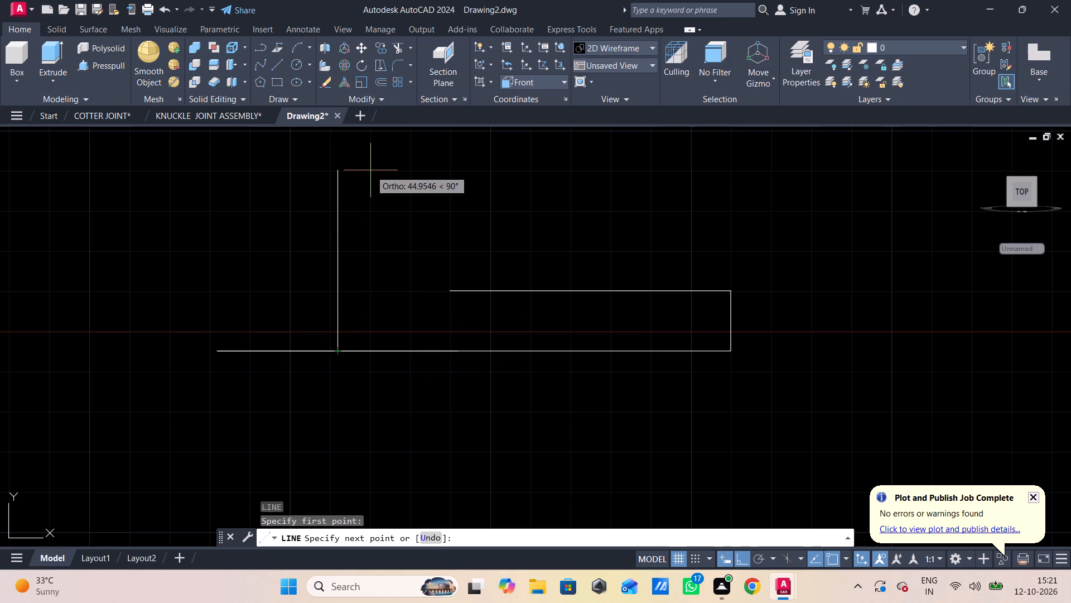
{"action": "type", "text": "30"}
{"action": "key", "text": "Return"}
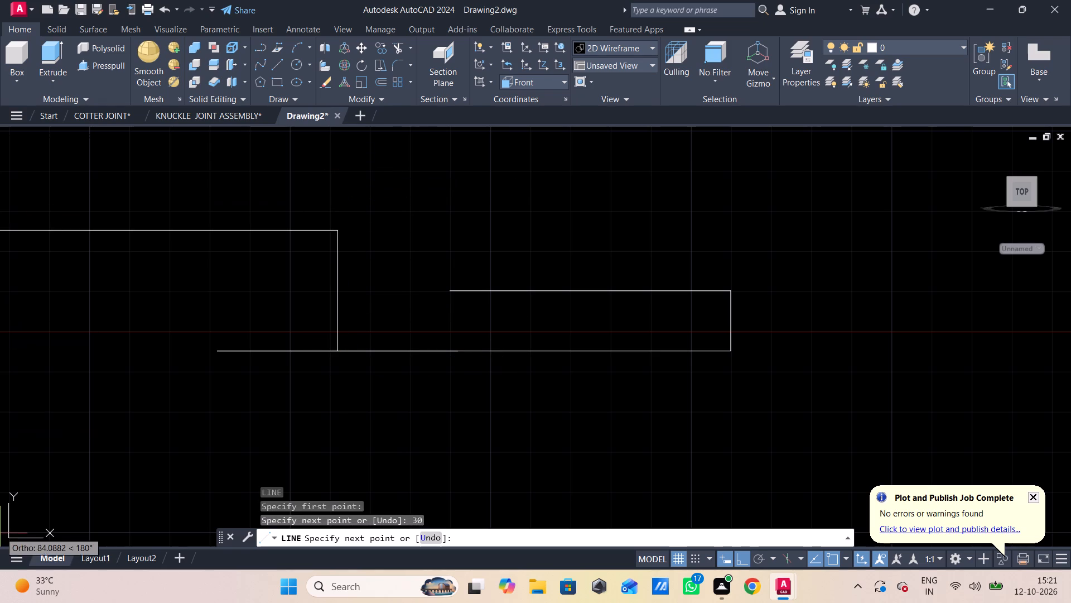
{"action": "key", "text": "Escape"}
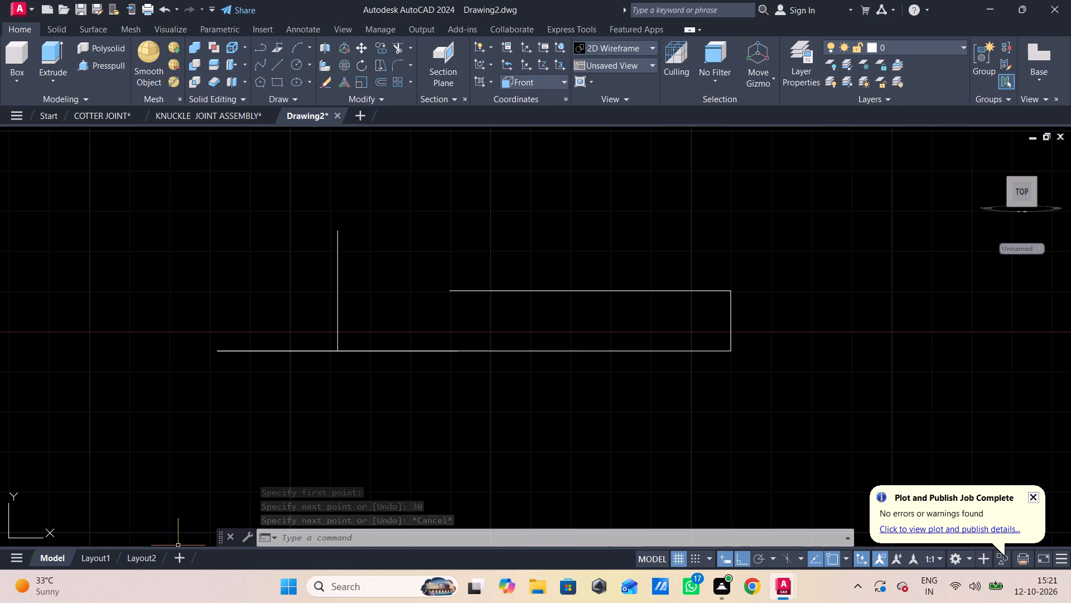
Draw two concentric circles of radius 15 and 30 centred on the upper end of the vertical line.
{"action": "type", "text": "c"}
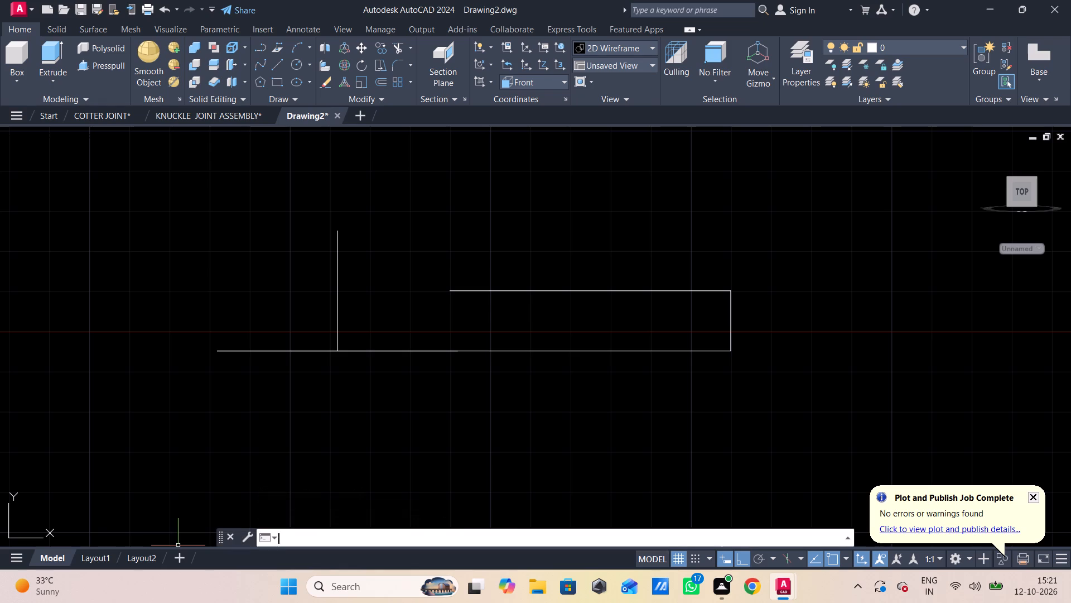
{"action": "key", "text": "space"}
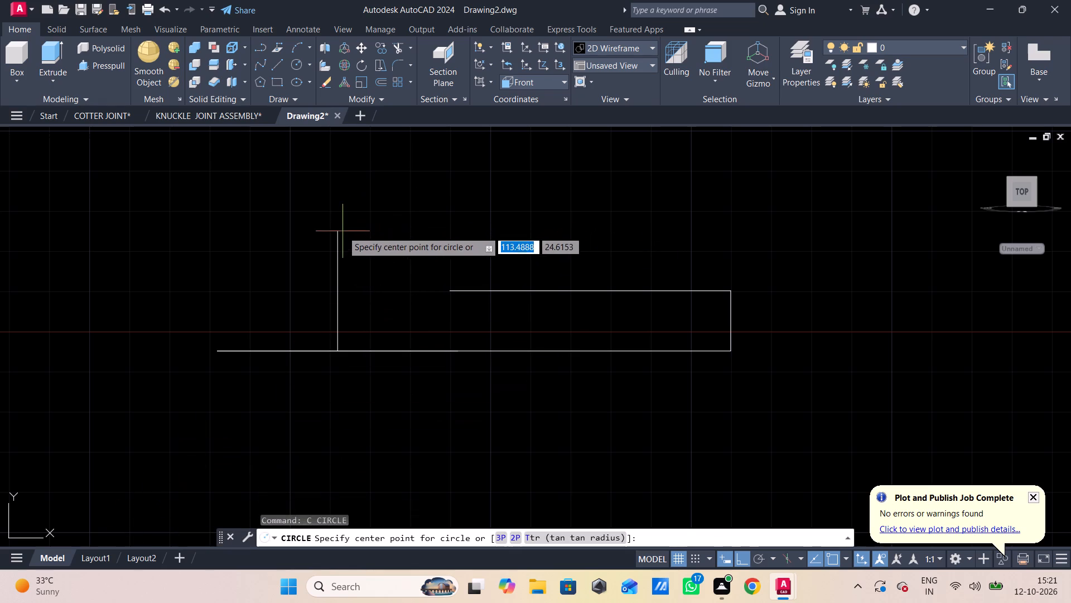
{"action": "left_click", "coordinate": [336, 230]}
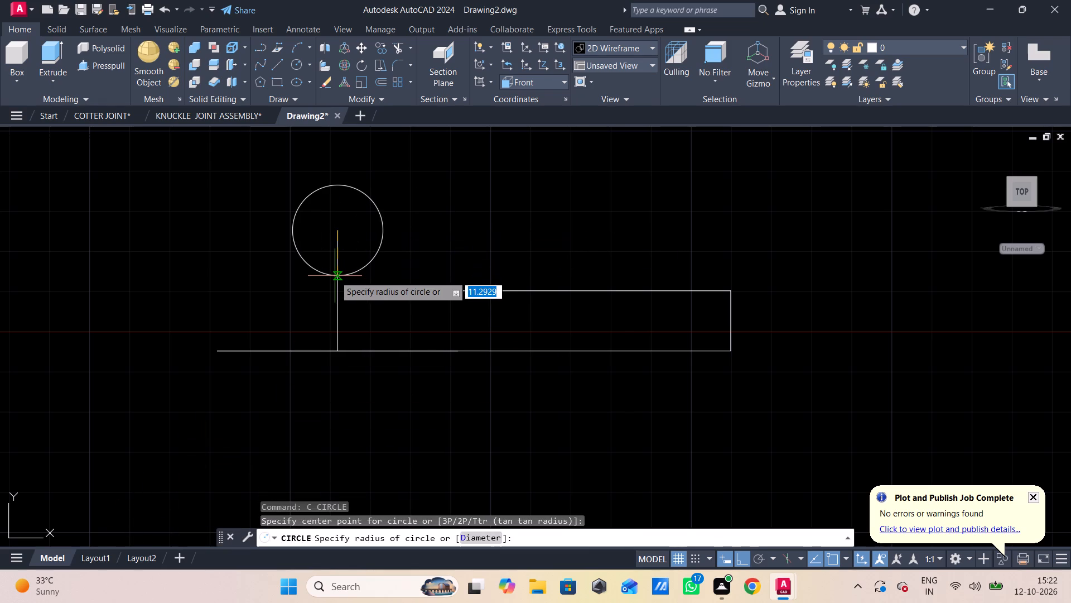
{"action": "type", "text": "15"}
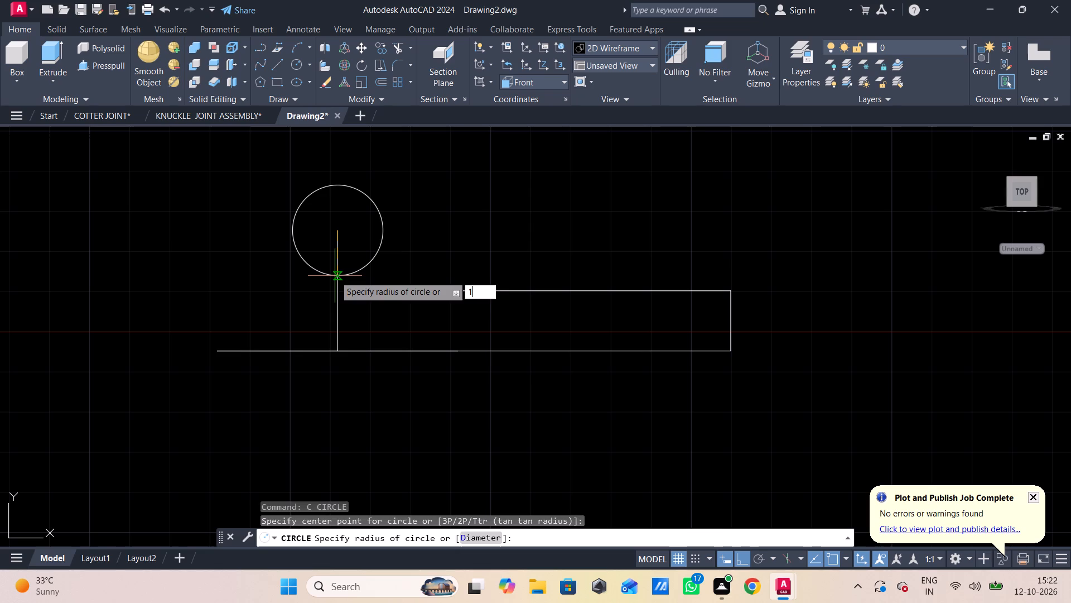
{"action": "key", "text": "Return"}
{"action": "key", "text": "space"}
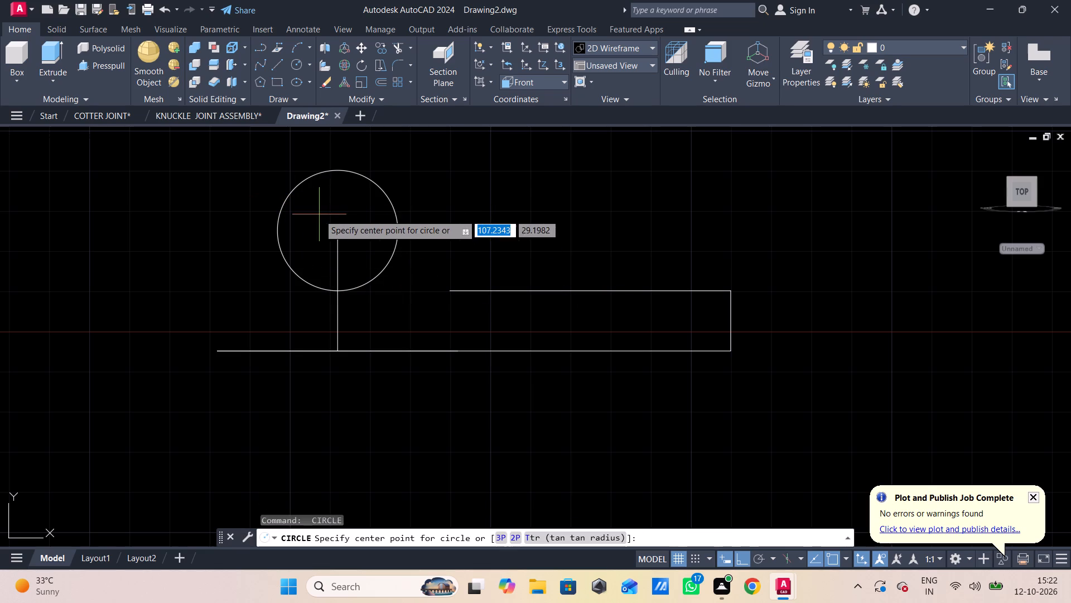
{"action": "left_click", "coordinate": [331, 229]}
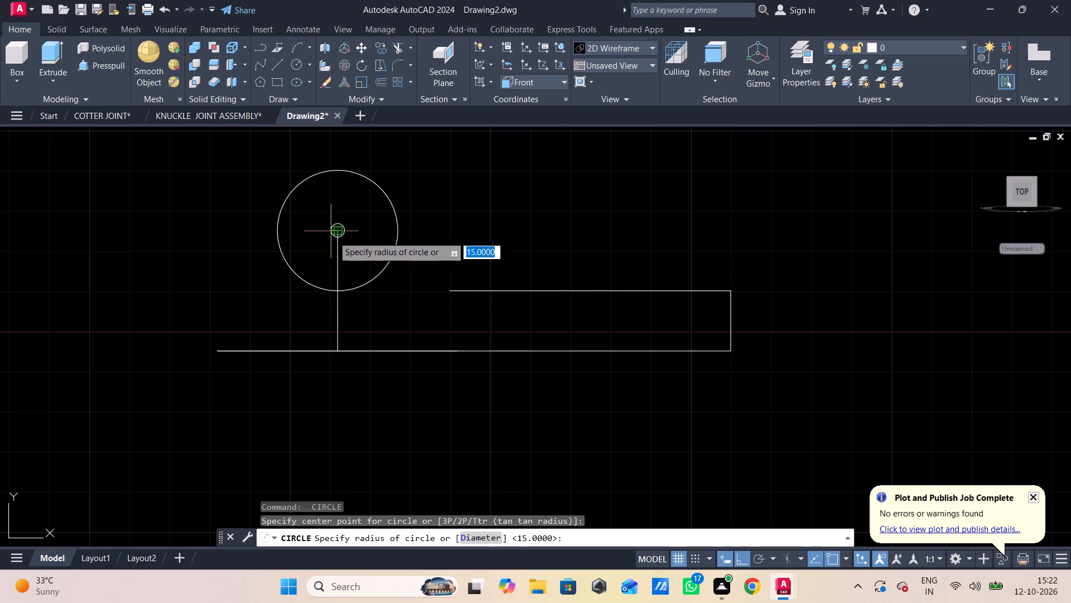
{"action": "type", "text": "30"}
{"action": "key", "text": "Return"}
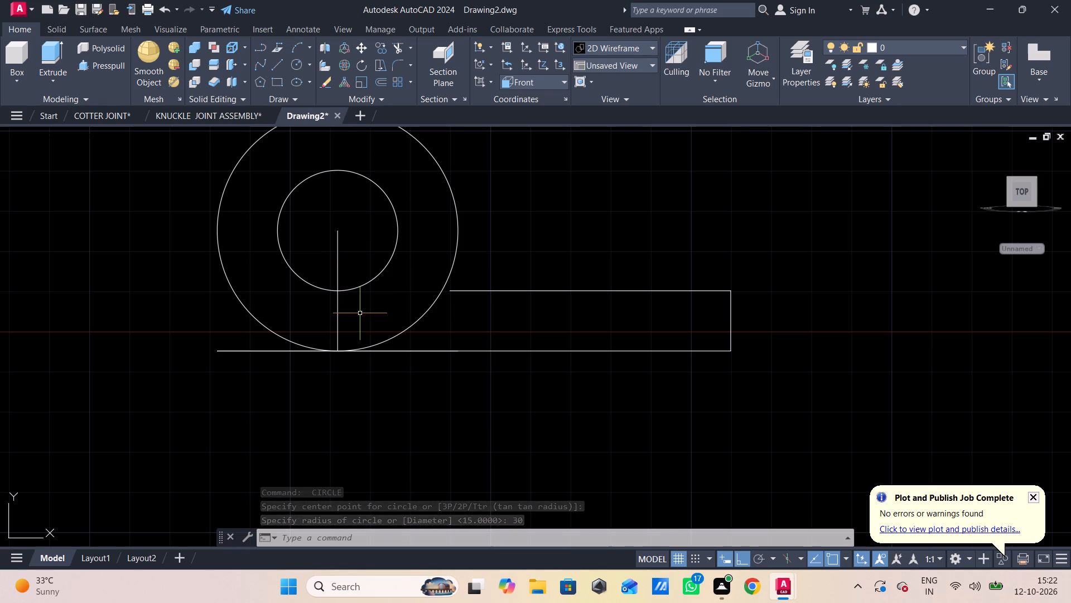
Draw a 30-unit vertical line upward from the left end of the profile's bottom edge.
{"action": "middle_click_drag", "start_coordinate": [360, 313], "coordinate": [399, 391]}
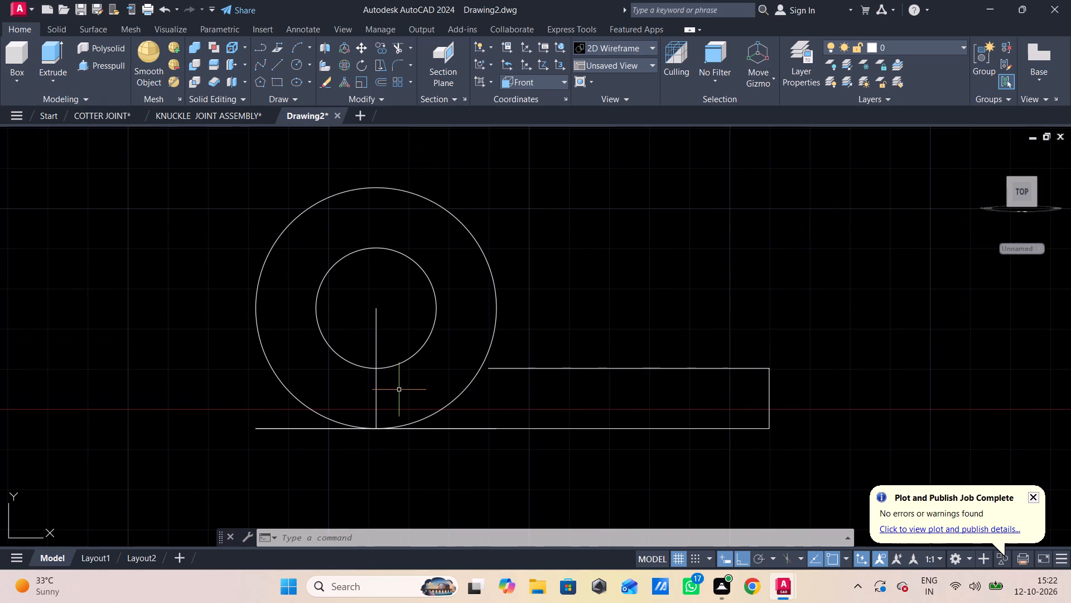
{"action": "key", "text": "l"}
{"action": "key", "text": "Return"}
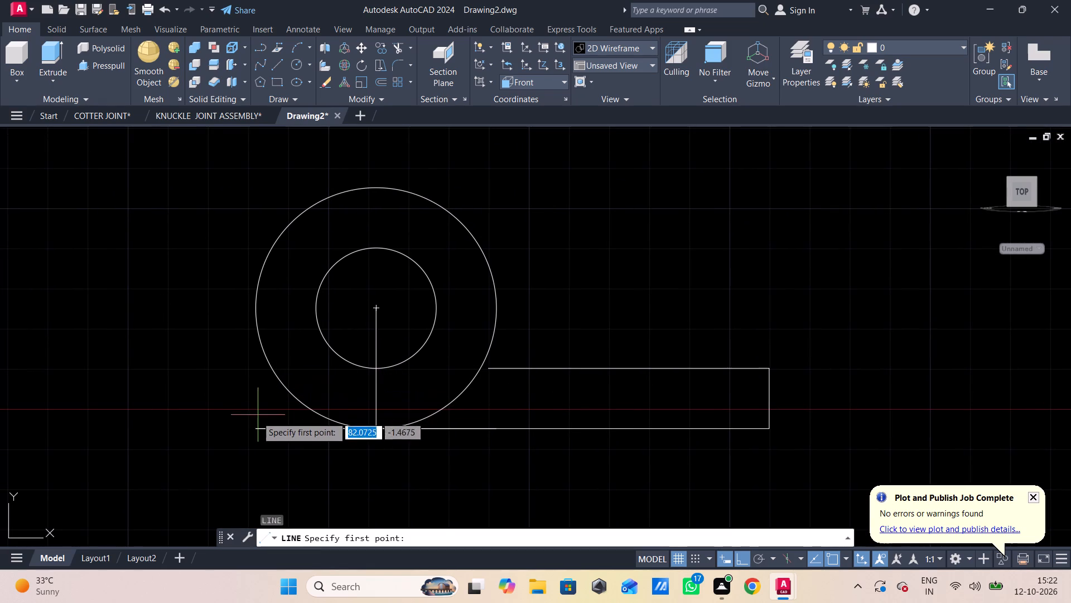
{"action": "left_click", "coordinate": [257, 424]}
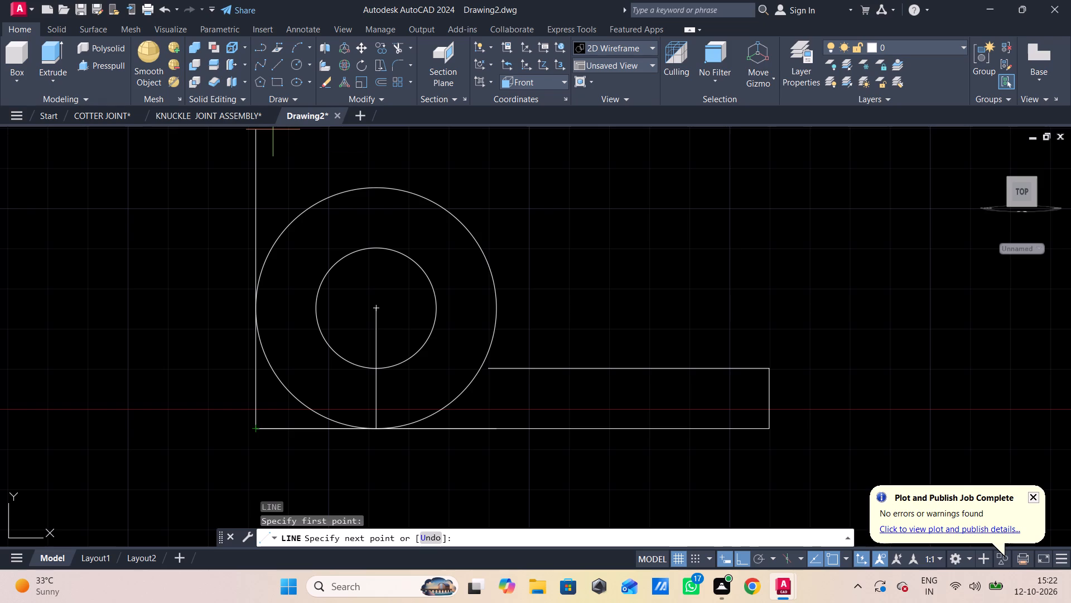
{"action": "type", "text": "30"}
{"action": "key", "text": "Return"}
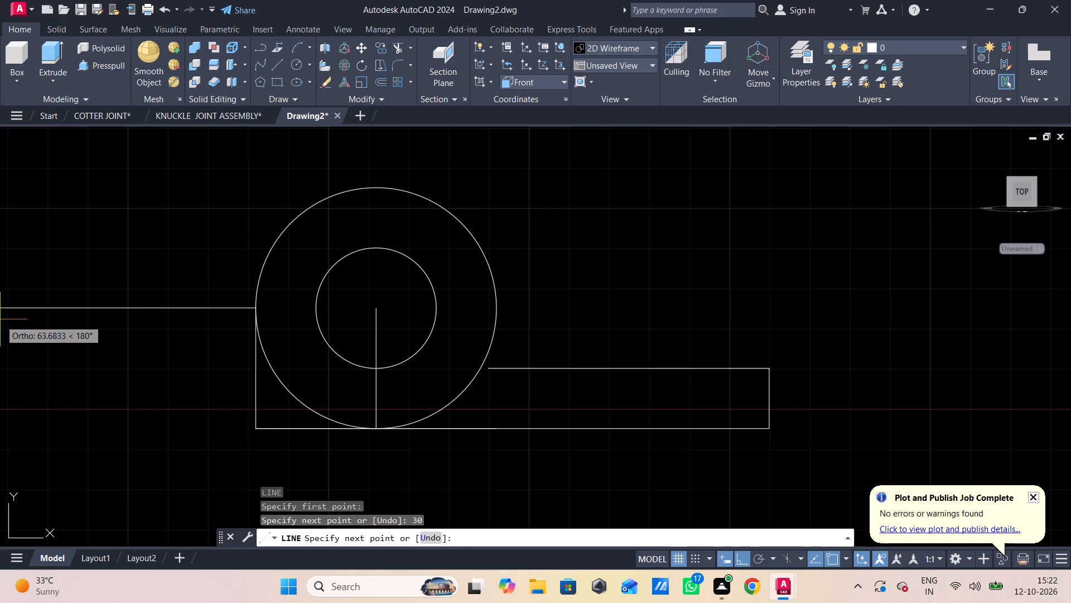
{"action": "key", "text": "Escape"}
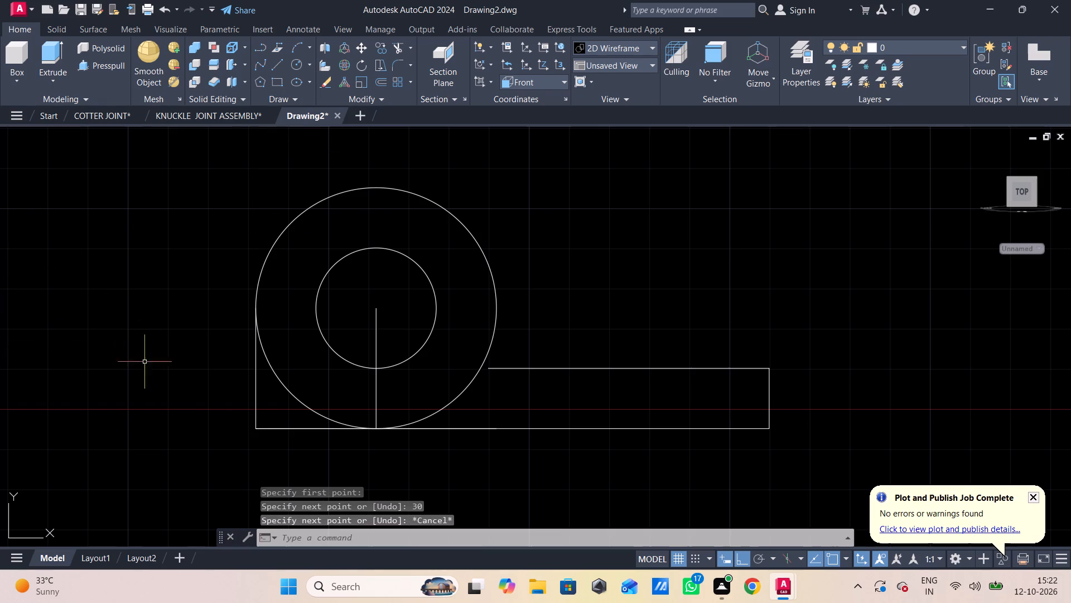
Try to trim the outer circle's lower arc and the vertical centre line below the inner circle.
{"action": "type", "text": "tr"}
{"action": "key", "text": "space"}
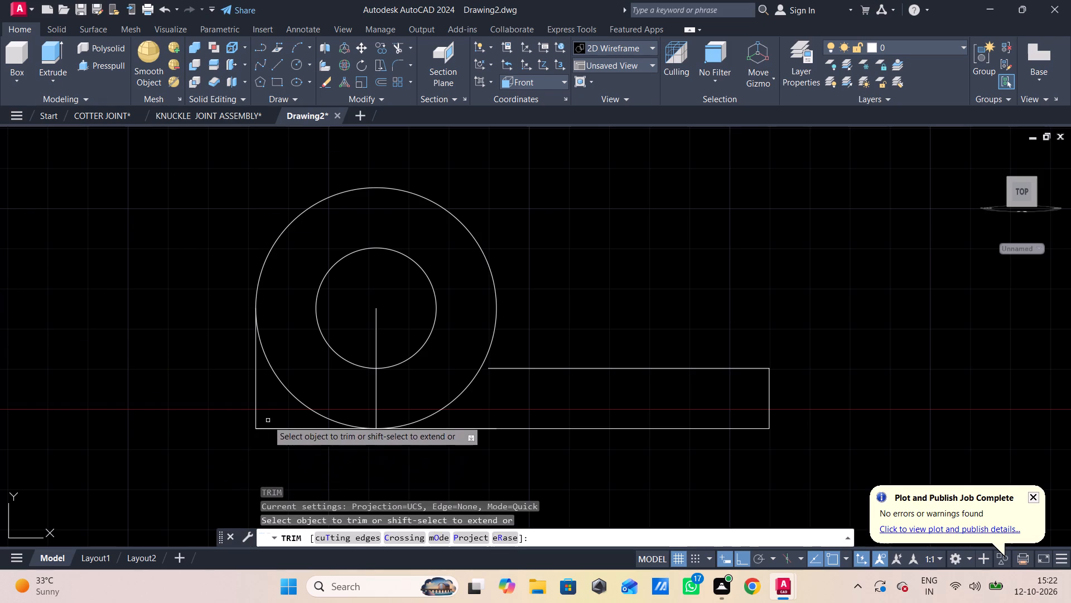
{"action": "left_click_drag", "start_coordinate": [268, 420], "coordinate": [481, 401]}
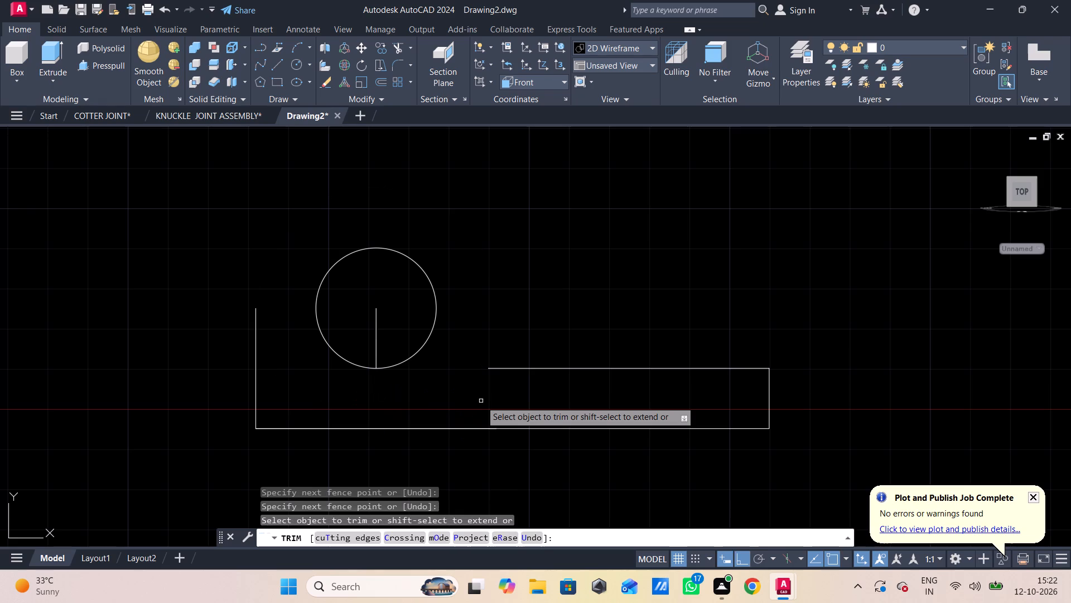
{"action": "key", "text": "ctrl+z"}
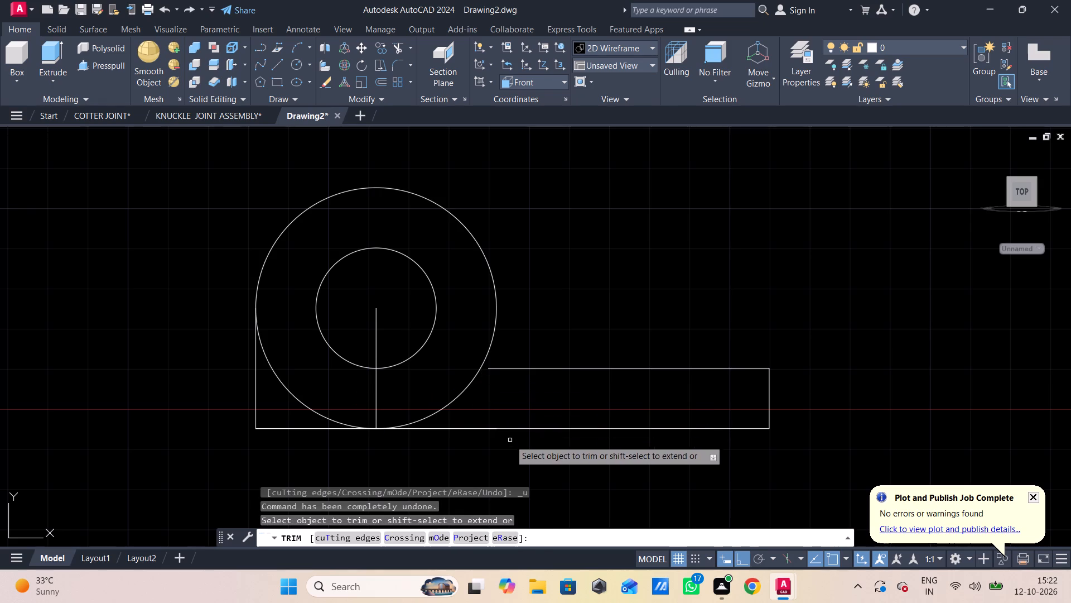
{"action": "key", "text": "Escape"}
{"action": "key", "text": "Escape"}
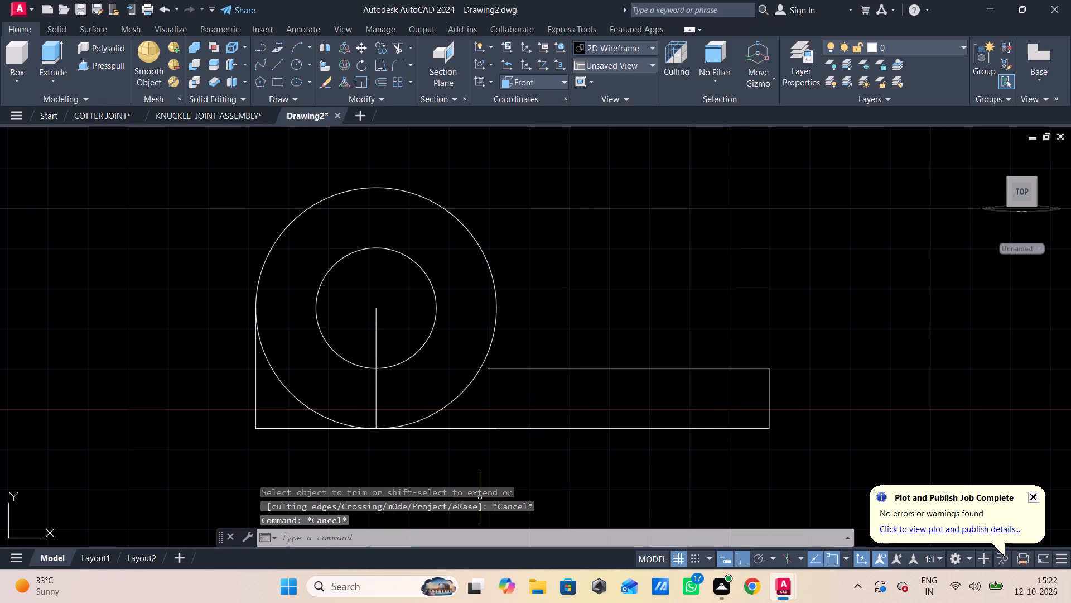
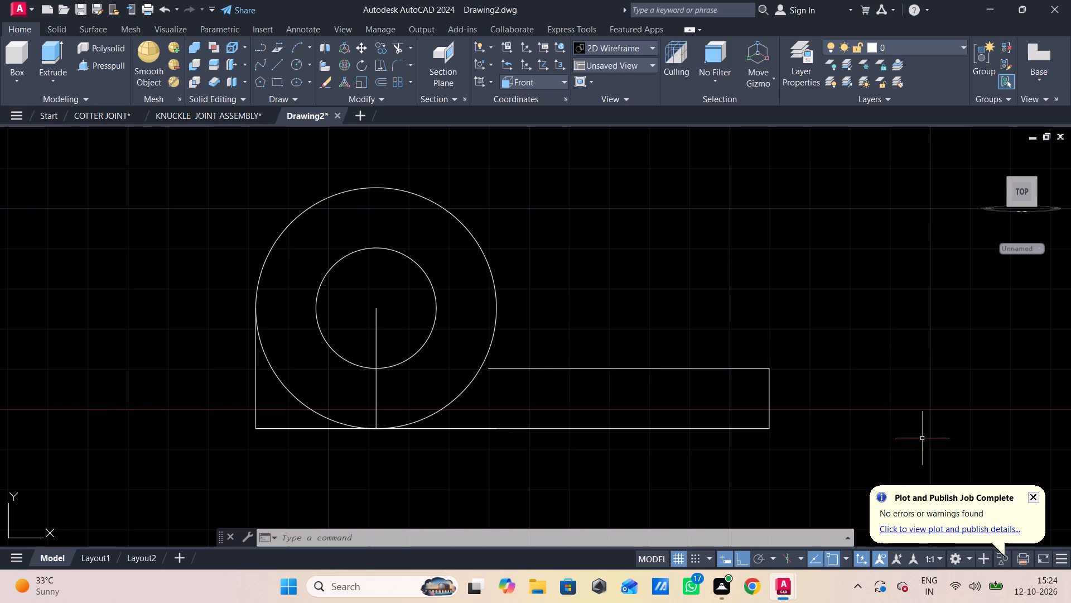
Stretch the inner end of the arm's top line horizontally so it crosses inside the outer circle.
{"action": "left_click", "coordinate": [525, 367]}
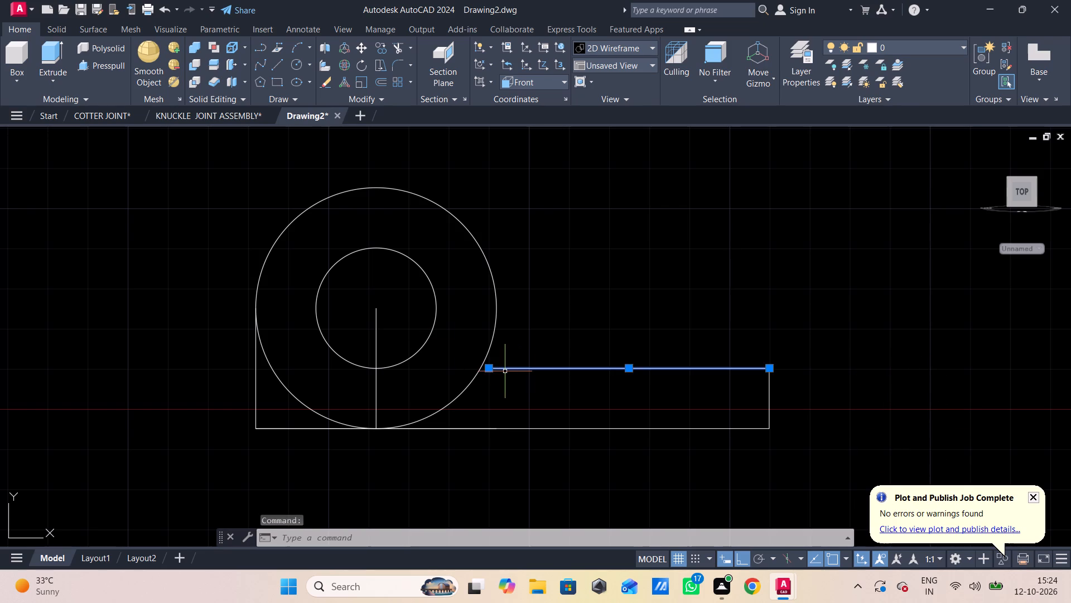
{"action": "scroll", "coordinate": [505, 371], "scroll_direction": "up", "scroll_amount": 3}
{"action": "left_click", "coordinate": [431, 361]}
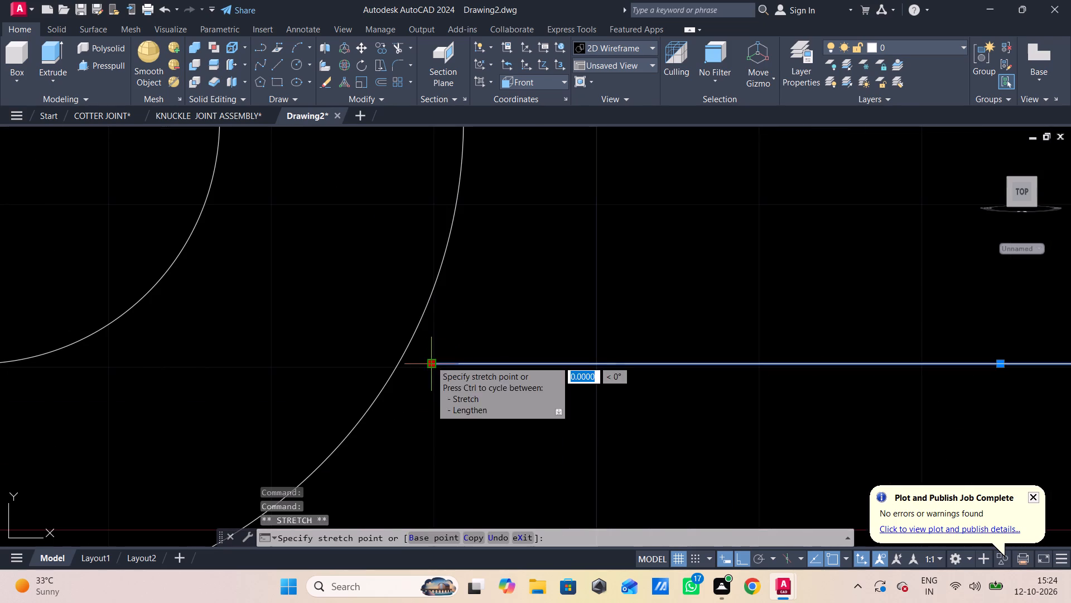
{"action": "left_click", "coordinate": [341, 362]}
{"action": "scroll", "coordinate": [433, 405], "scroll_direction": "down", "scroll_amount": 1}
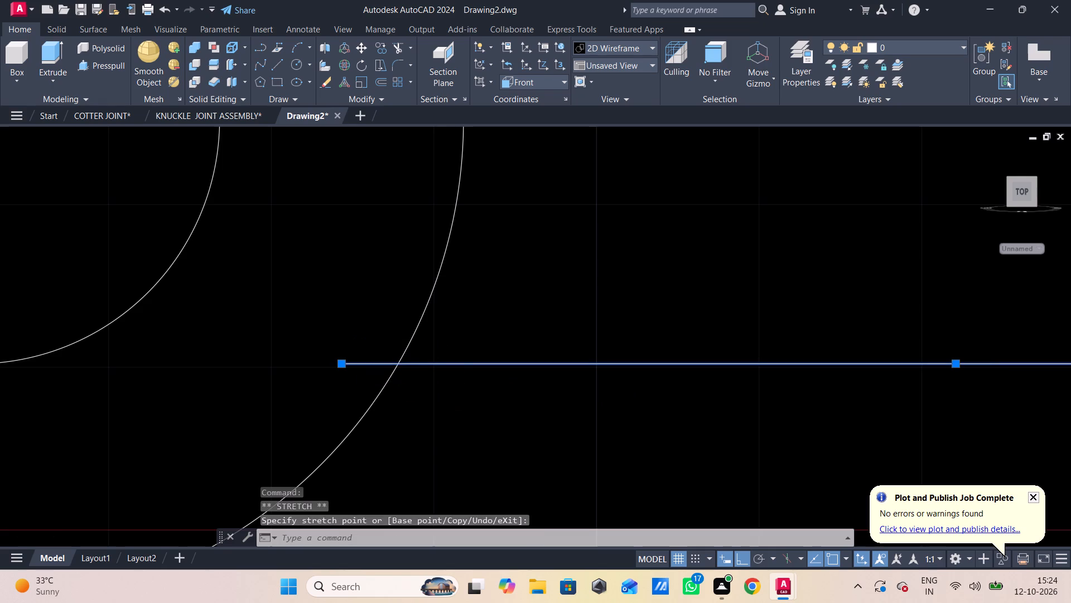
{"action": "scroll", "coordinate": [433, 405], "scroll_direction": "down", "scroll_amount": 2}
{"action": "key", "text": "grave"}
{"action": "key", "text": "Escape"}
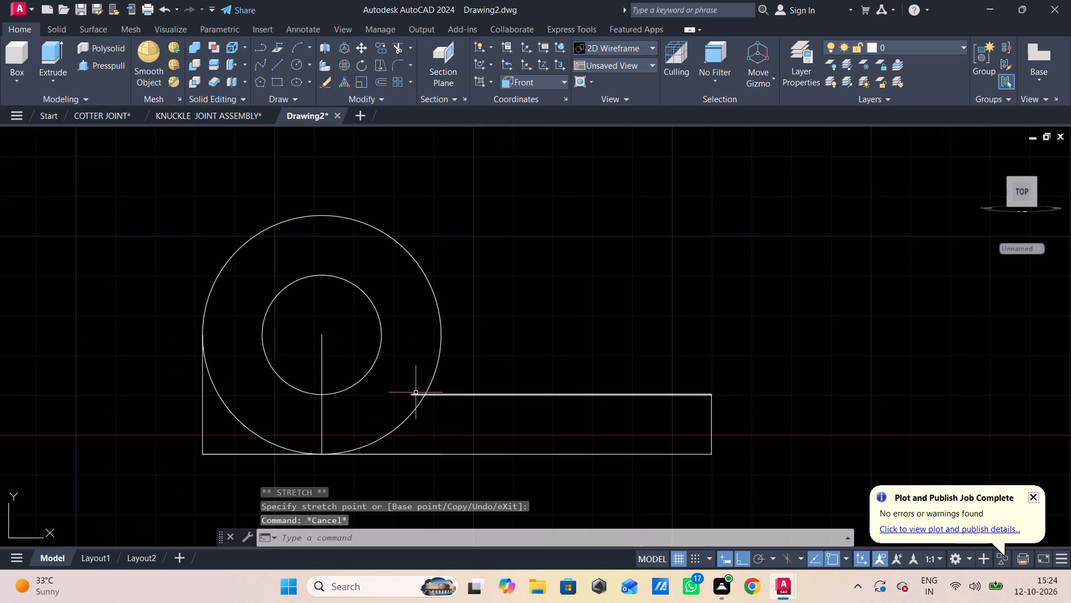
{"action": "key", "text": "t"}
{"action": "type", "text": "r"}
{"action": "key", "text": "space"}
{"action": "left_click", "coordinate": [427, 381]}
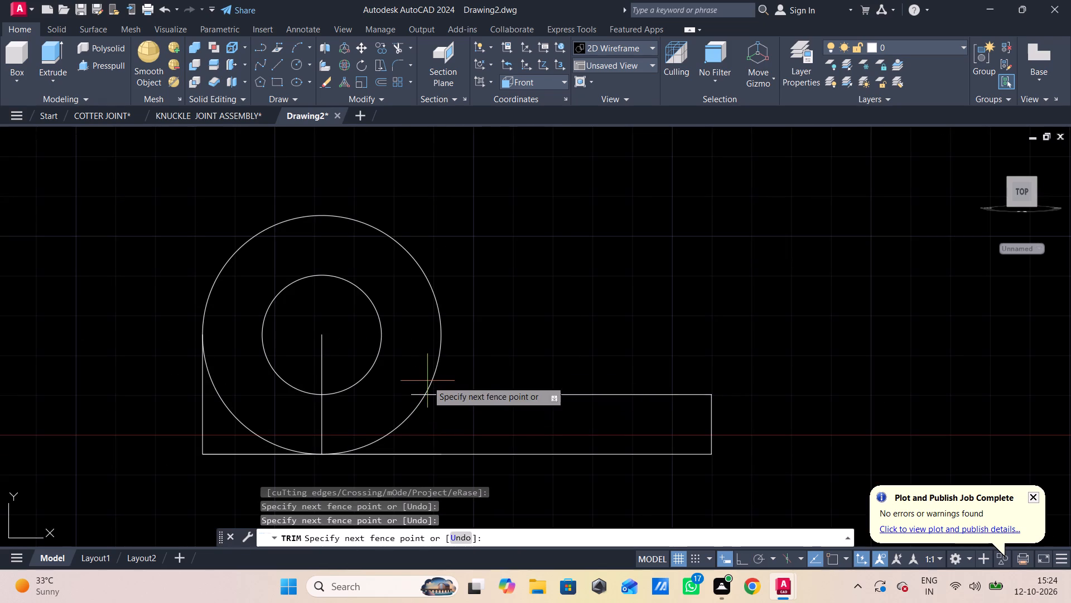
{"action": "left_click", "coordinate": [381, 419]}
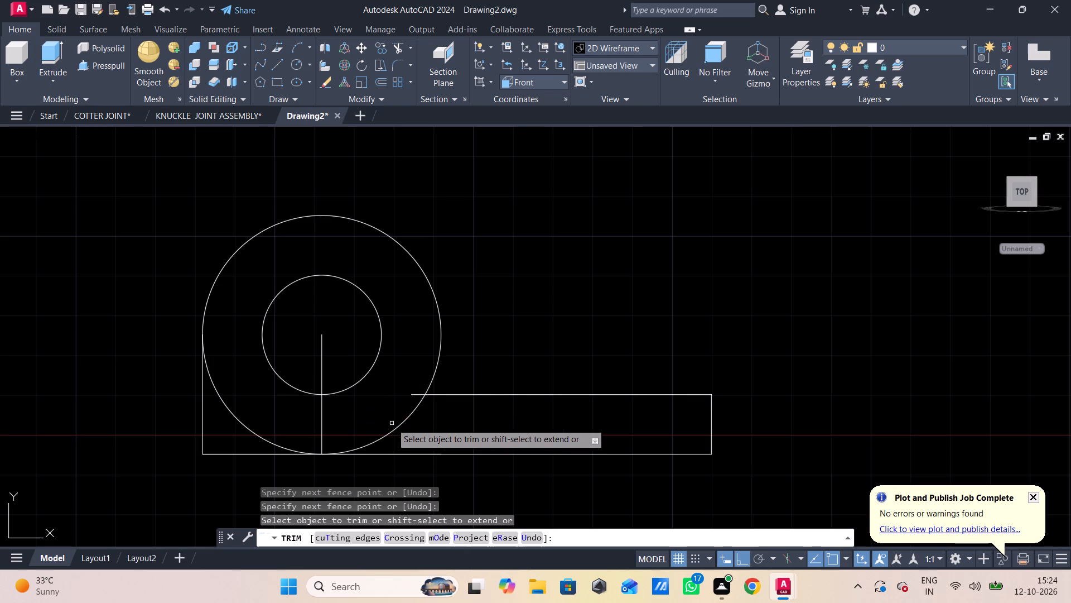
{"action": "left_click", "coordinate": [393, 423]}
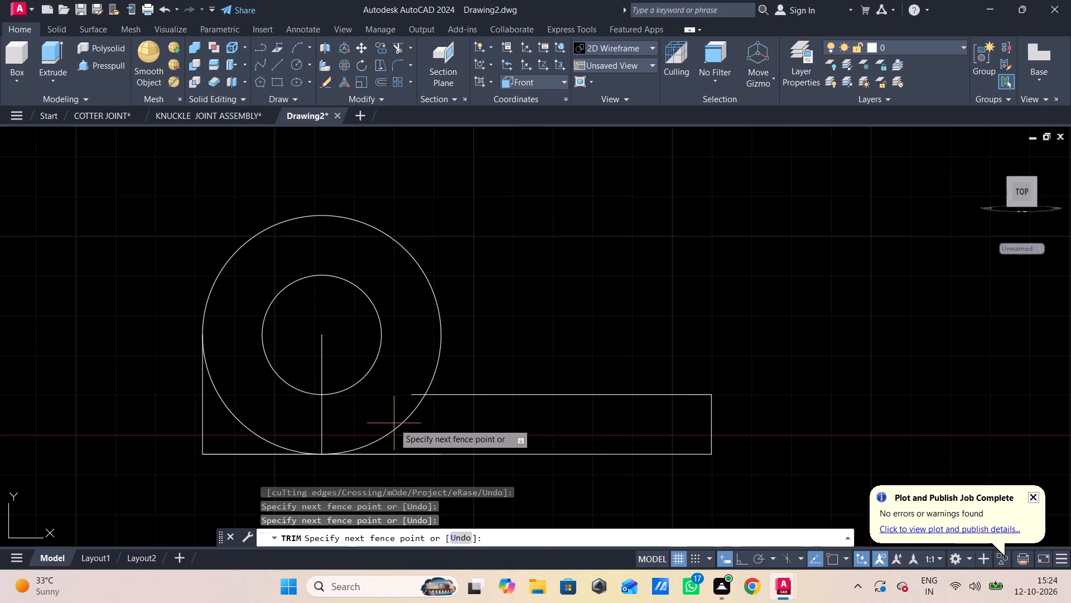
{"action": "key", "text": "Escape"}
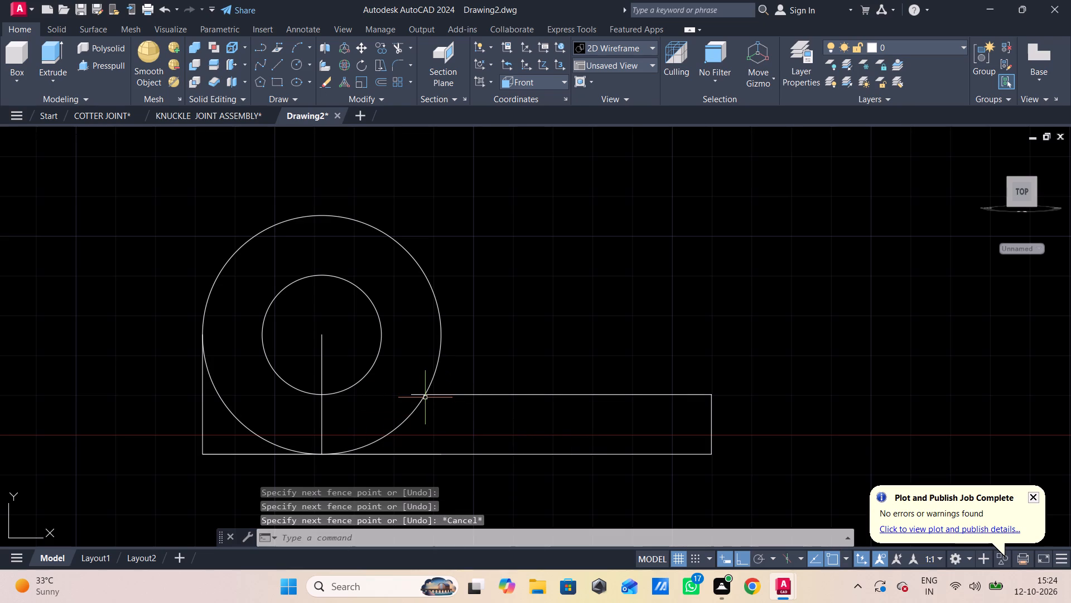
Trim the end of the arm's top line that projects inside the outer circle.
{"action": "key", "text": "space"}
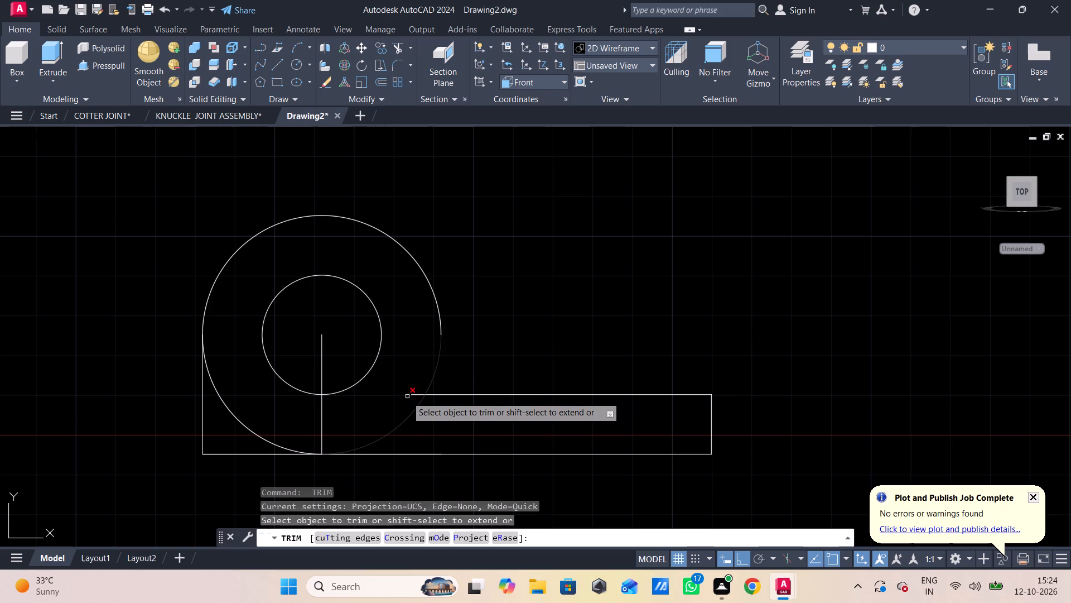
{"action": "left_click", "coordinate": [410, 395]}
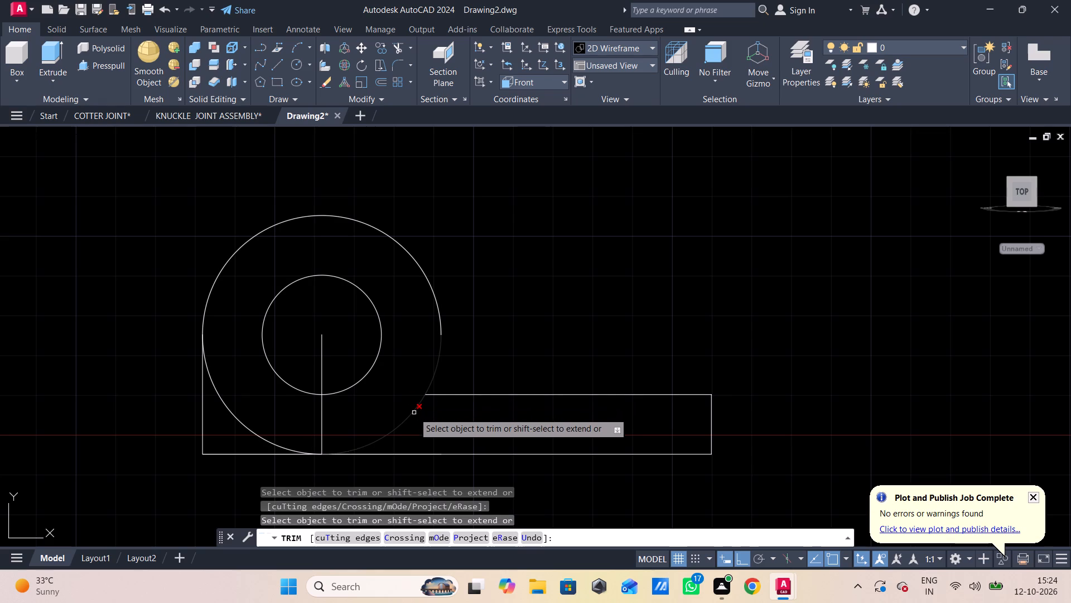
{"action": "key", "text": "Escape"}
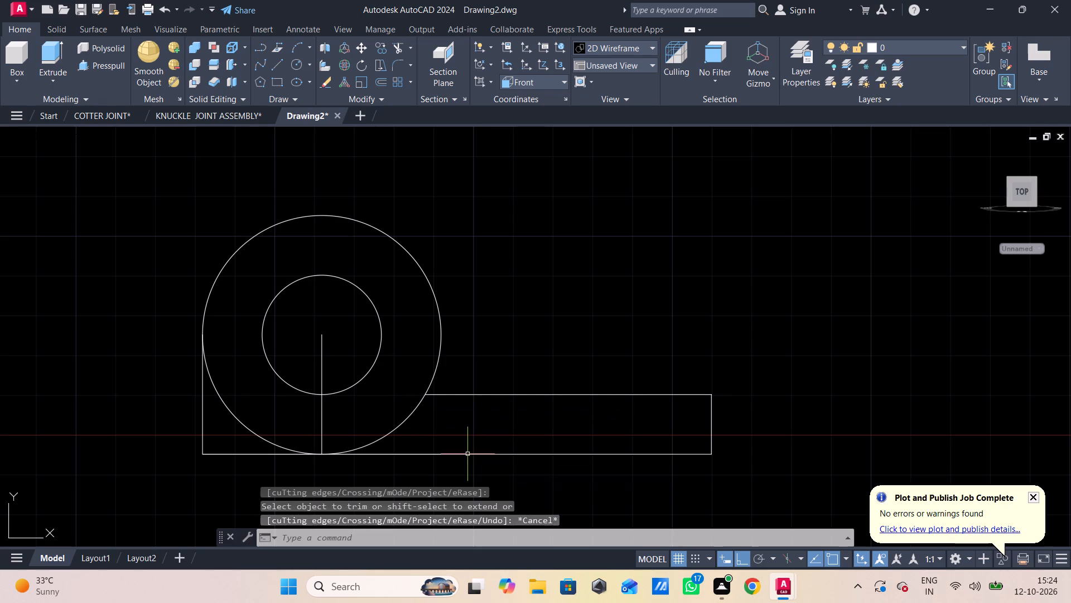
Trim the outer circle's arc inside the squared lower corner and remove the whole vertical centre line below the circle centre.
{"action": "scroll", "coordinate": [467, 452], "scroll_direction": "up", "scroll_amount": 2}
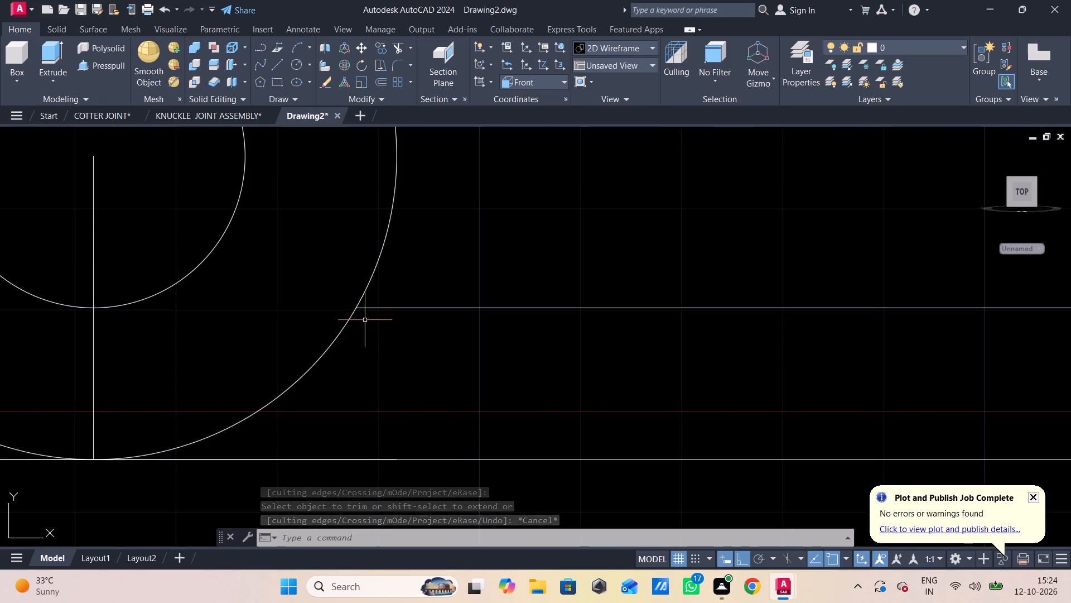
{"action": "scroll", "coordinate": [365, 320], "scroll_direction": "up", "scroll_amount": 4}
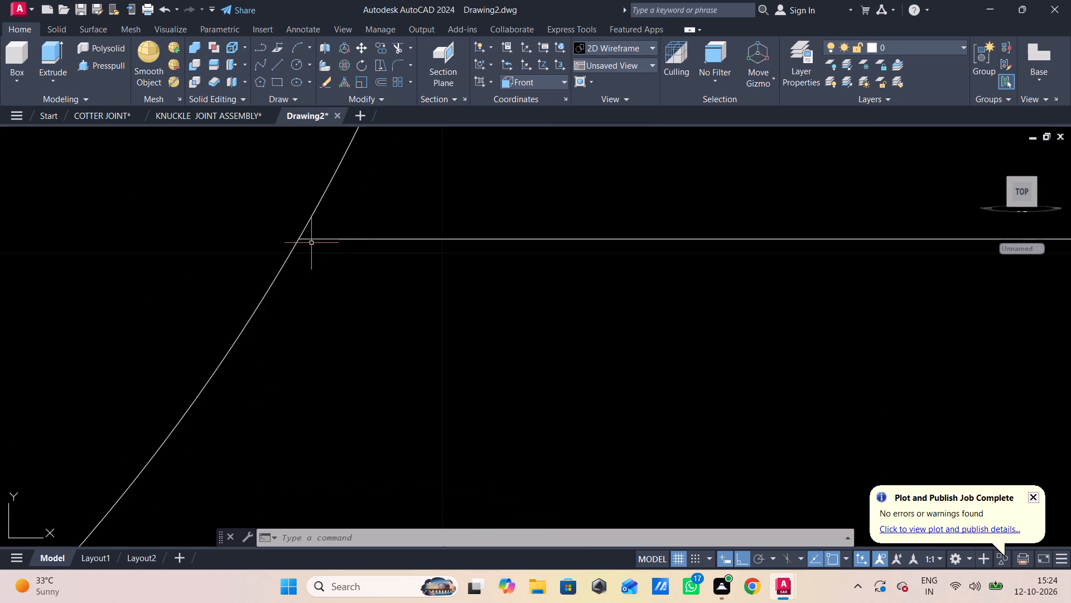
{"action": "scroll", "coordinate": [310, 242], "scroll_direction": "down", "scroll_amount": 7}
{"action": "type", "text": "tr"}
{"action": "key", "text": "space"}
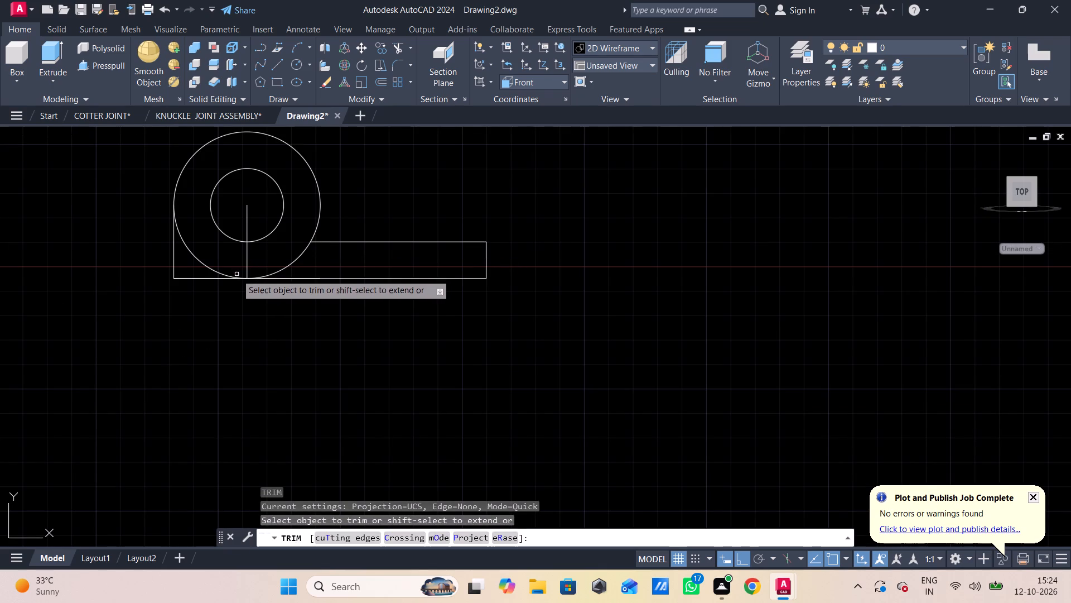
{"action": "left_click", "coordinate": [192, 252]}
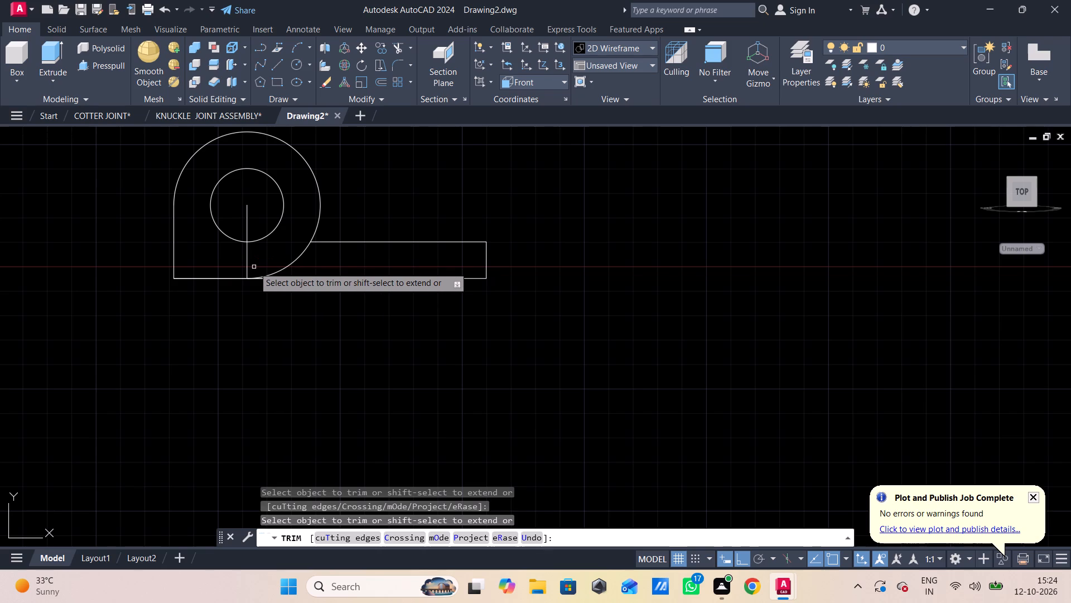
{"action": "left_click", "coordinate": [248, 257]}
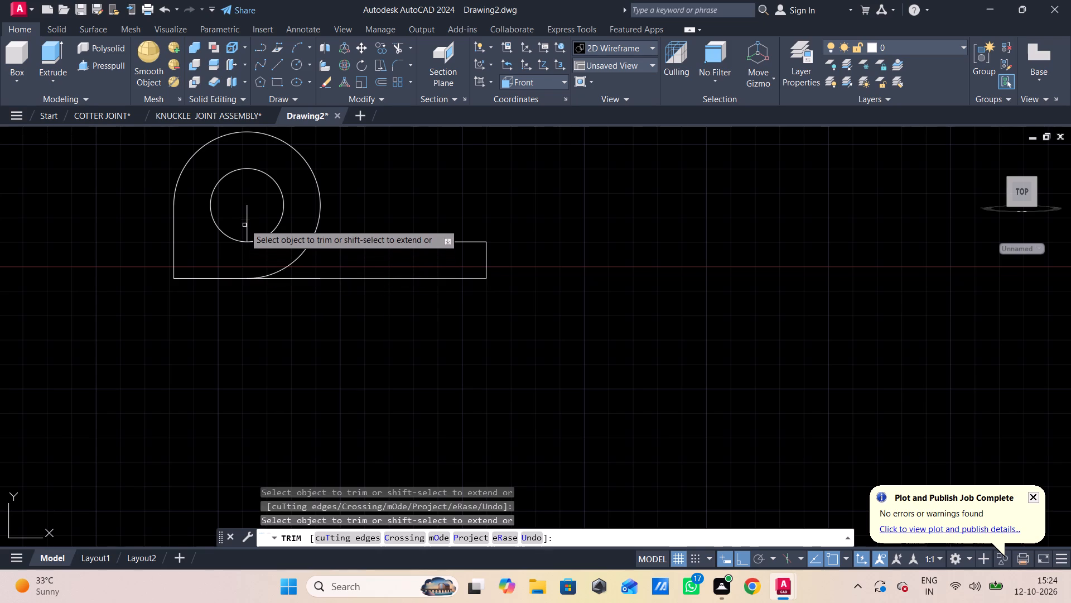
{"action": "left_click", "coordinate": [246, 220]}
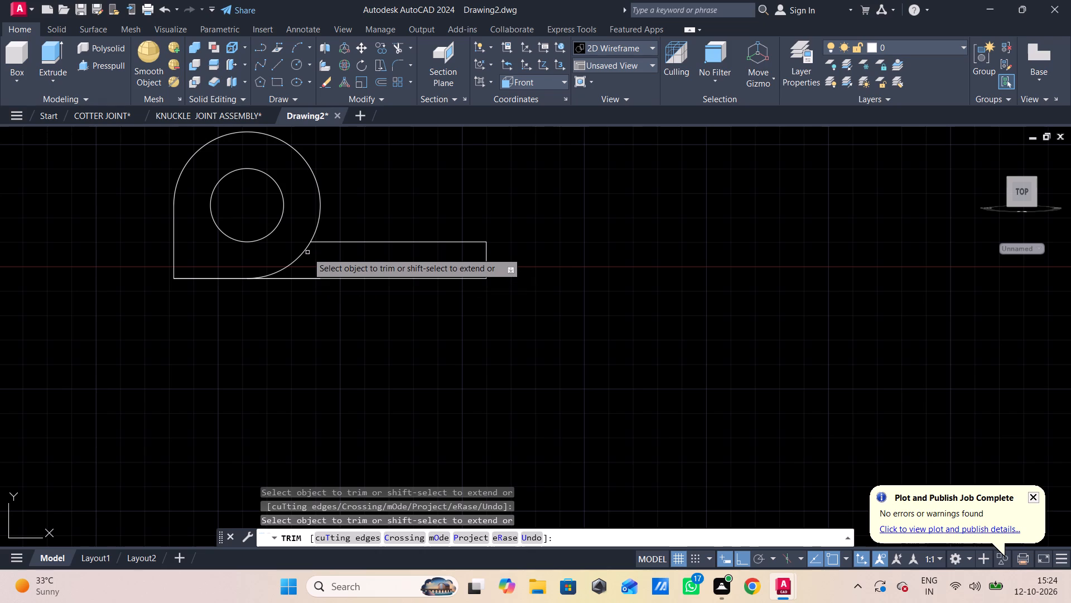
{"action": "key", "text": "Escape"}
Draw a short line from the inner end of the arm's top line down to the outer circle's arc.
{"action": "key", "text": "l"}
{"action": "key", "text": "Return"}
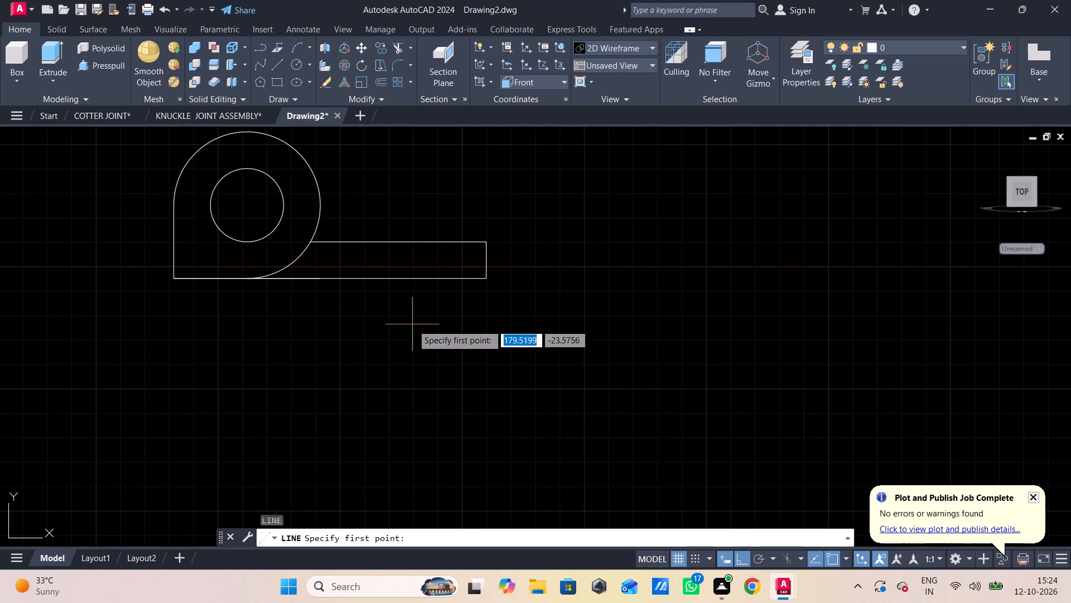
{"action": "left_click", "coordinate": [314, 242]}
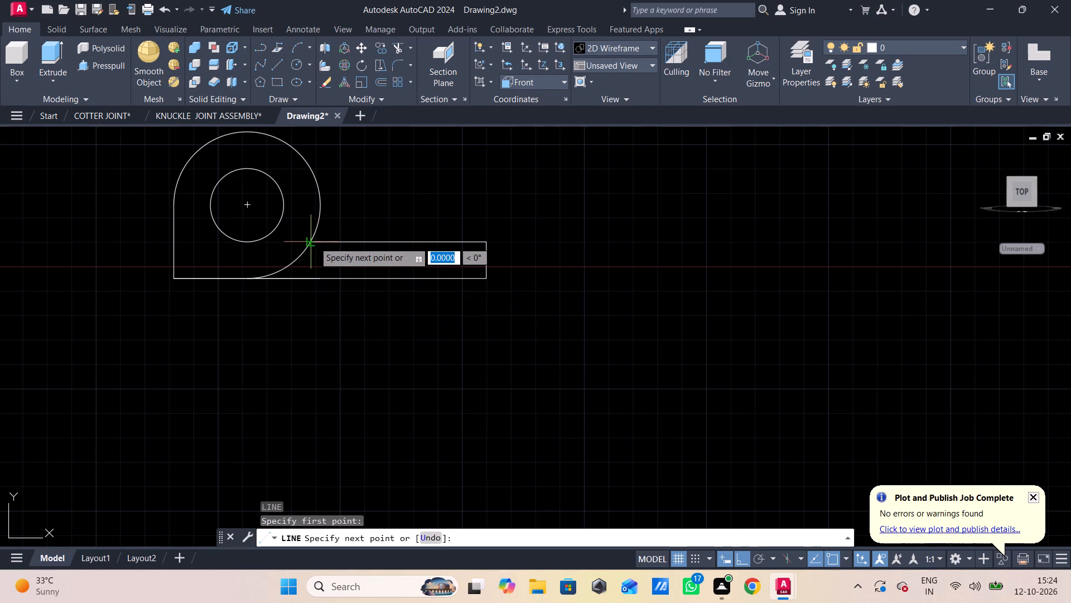
{"action": "left_click", "coordinate": [298, 242]}
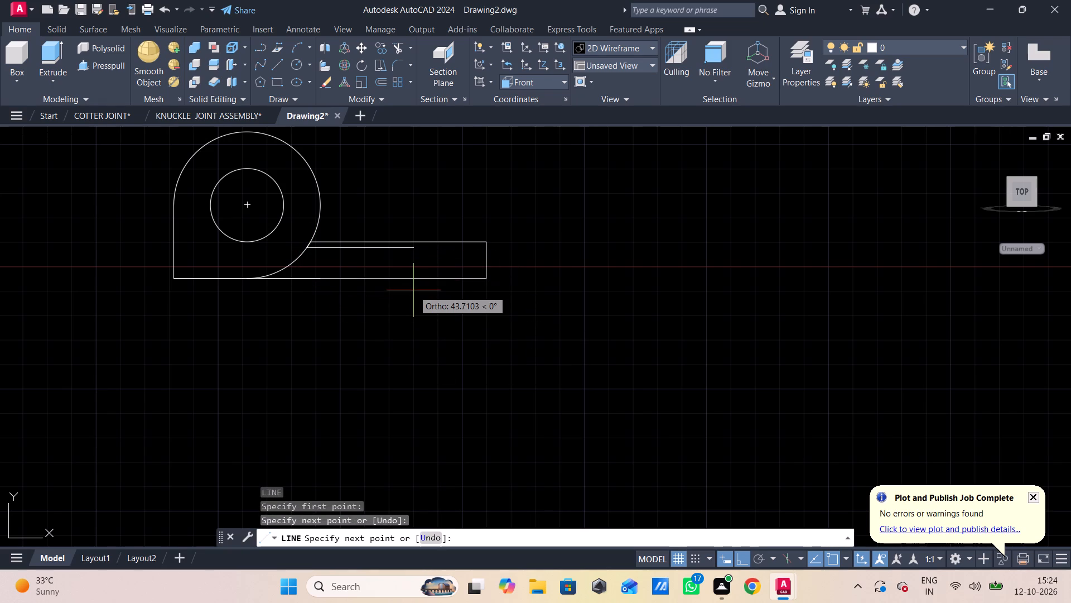
{"action": "key", "text": "Escape"}
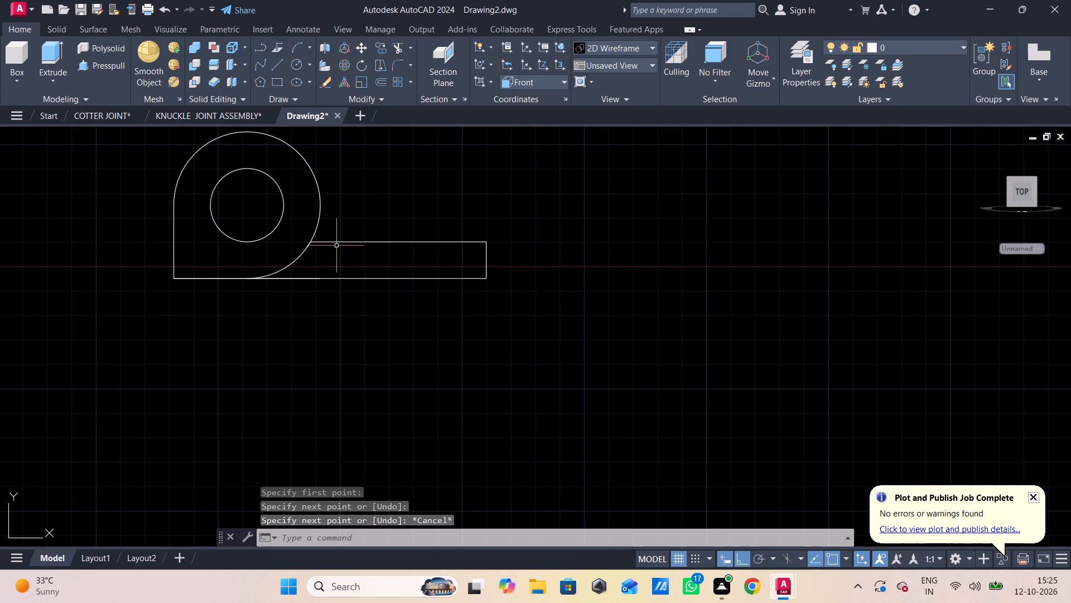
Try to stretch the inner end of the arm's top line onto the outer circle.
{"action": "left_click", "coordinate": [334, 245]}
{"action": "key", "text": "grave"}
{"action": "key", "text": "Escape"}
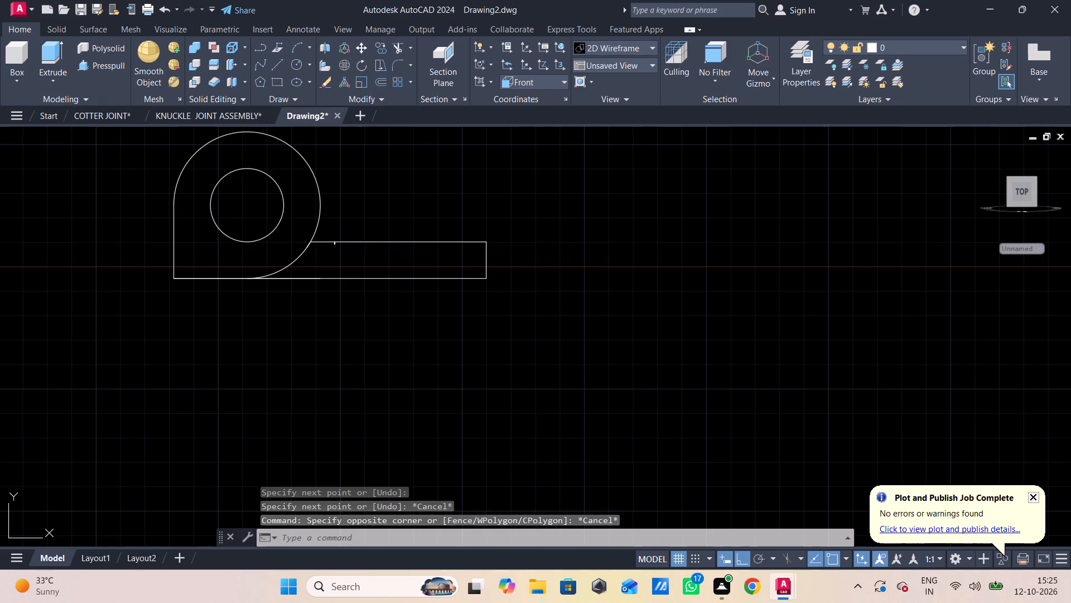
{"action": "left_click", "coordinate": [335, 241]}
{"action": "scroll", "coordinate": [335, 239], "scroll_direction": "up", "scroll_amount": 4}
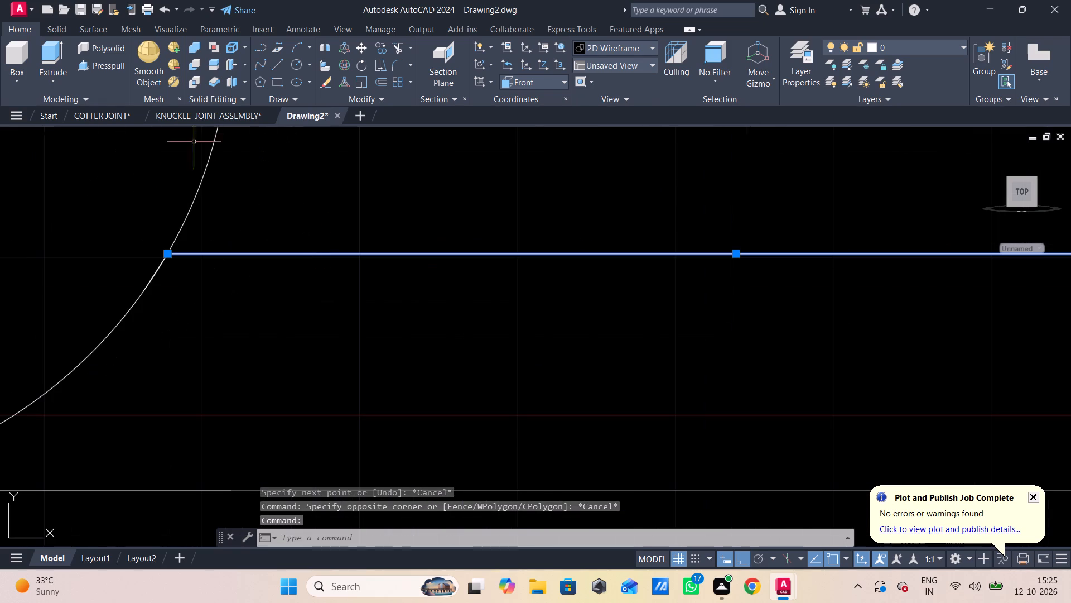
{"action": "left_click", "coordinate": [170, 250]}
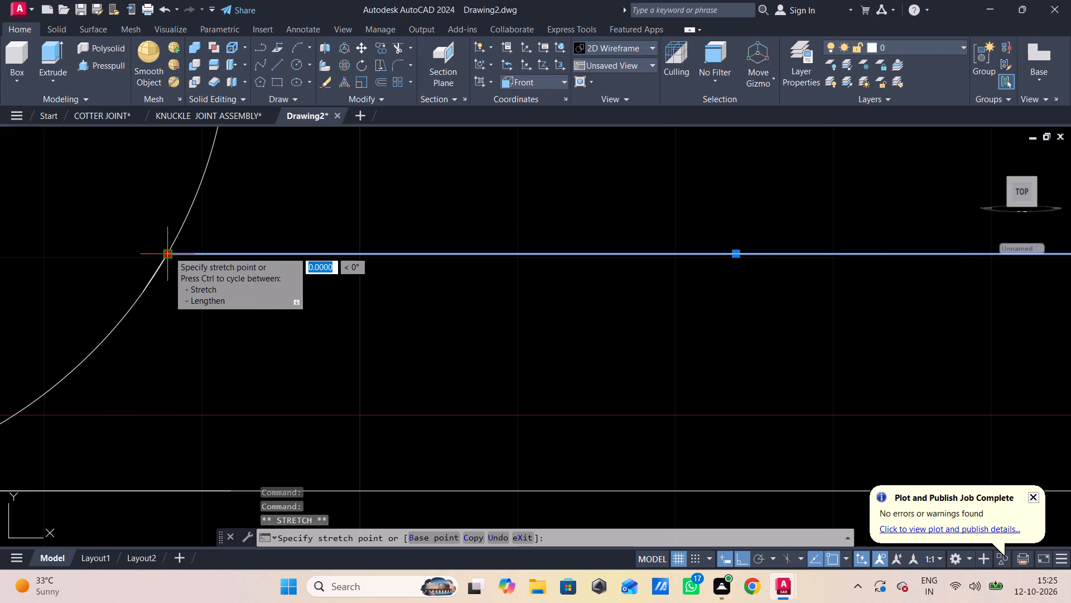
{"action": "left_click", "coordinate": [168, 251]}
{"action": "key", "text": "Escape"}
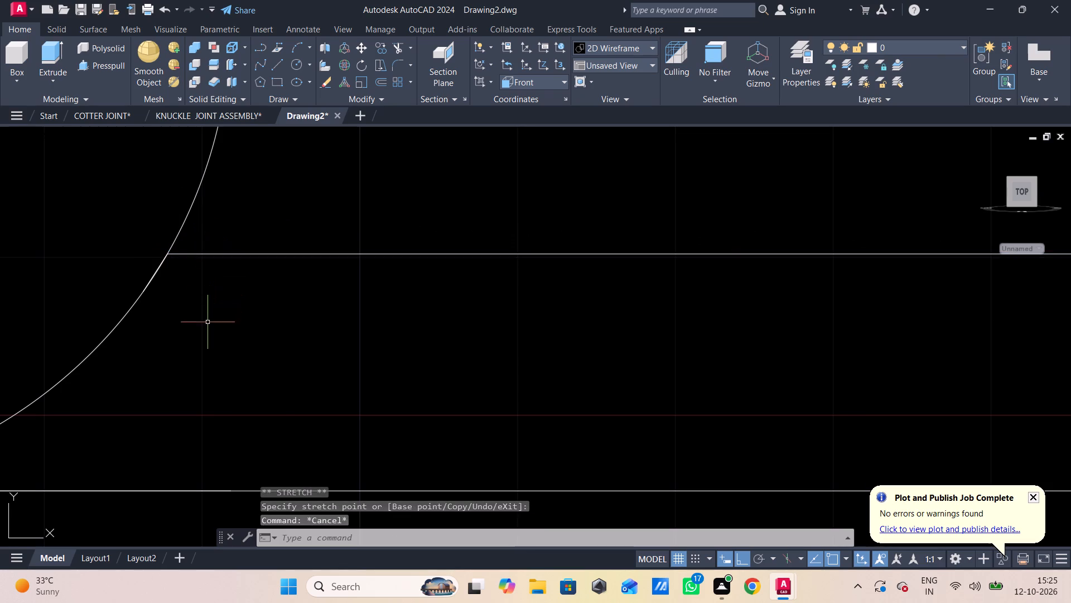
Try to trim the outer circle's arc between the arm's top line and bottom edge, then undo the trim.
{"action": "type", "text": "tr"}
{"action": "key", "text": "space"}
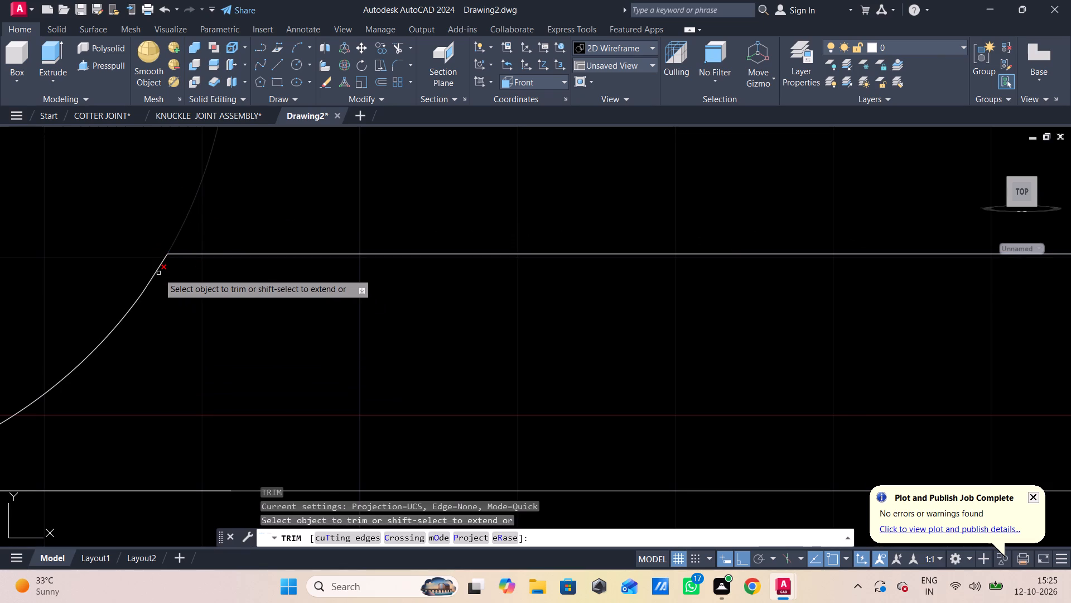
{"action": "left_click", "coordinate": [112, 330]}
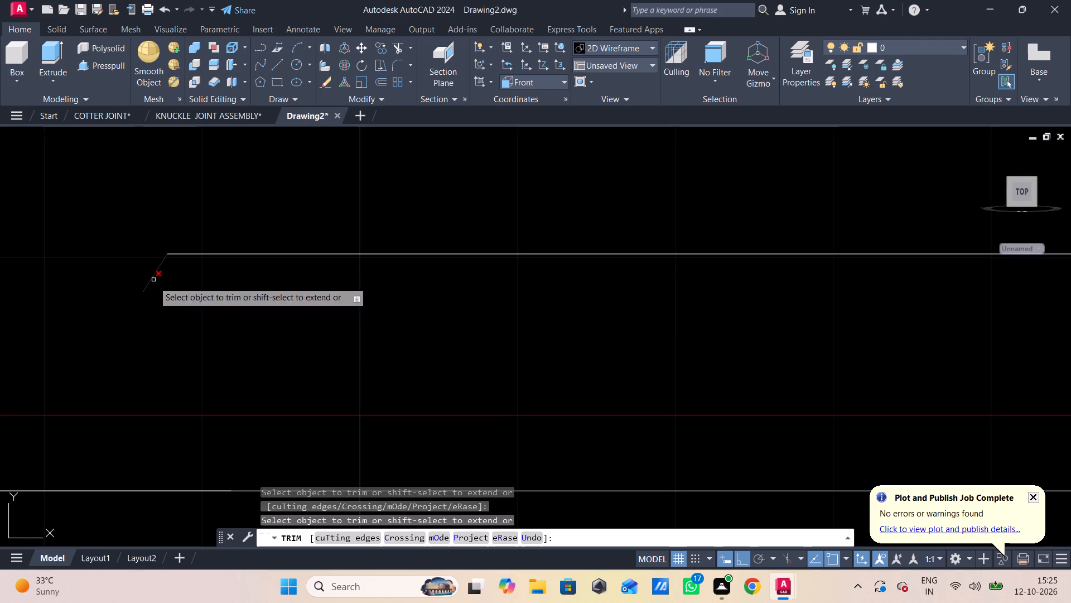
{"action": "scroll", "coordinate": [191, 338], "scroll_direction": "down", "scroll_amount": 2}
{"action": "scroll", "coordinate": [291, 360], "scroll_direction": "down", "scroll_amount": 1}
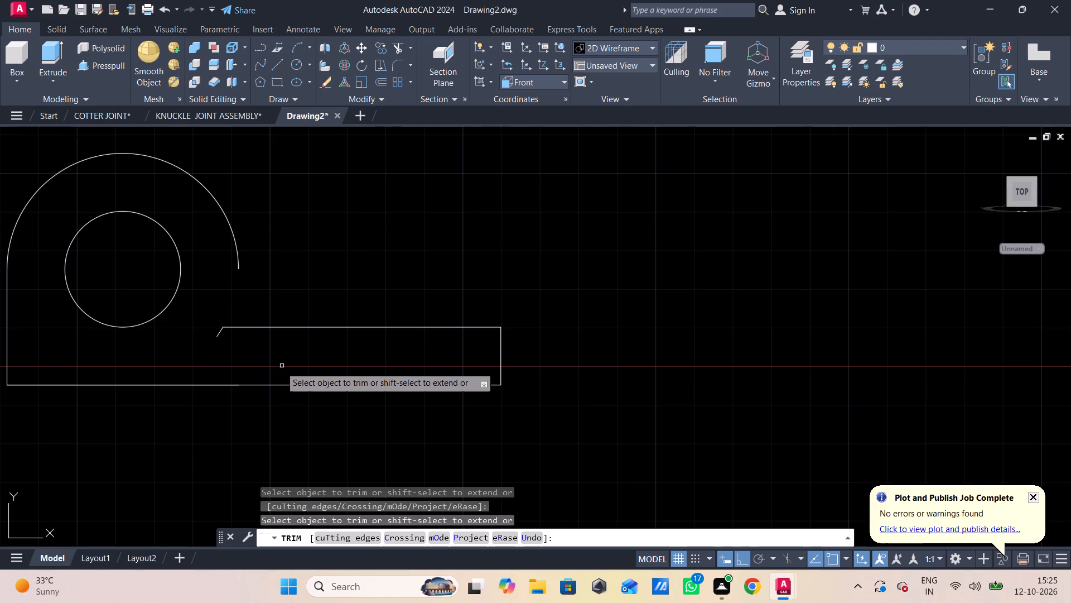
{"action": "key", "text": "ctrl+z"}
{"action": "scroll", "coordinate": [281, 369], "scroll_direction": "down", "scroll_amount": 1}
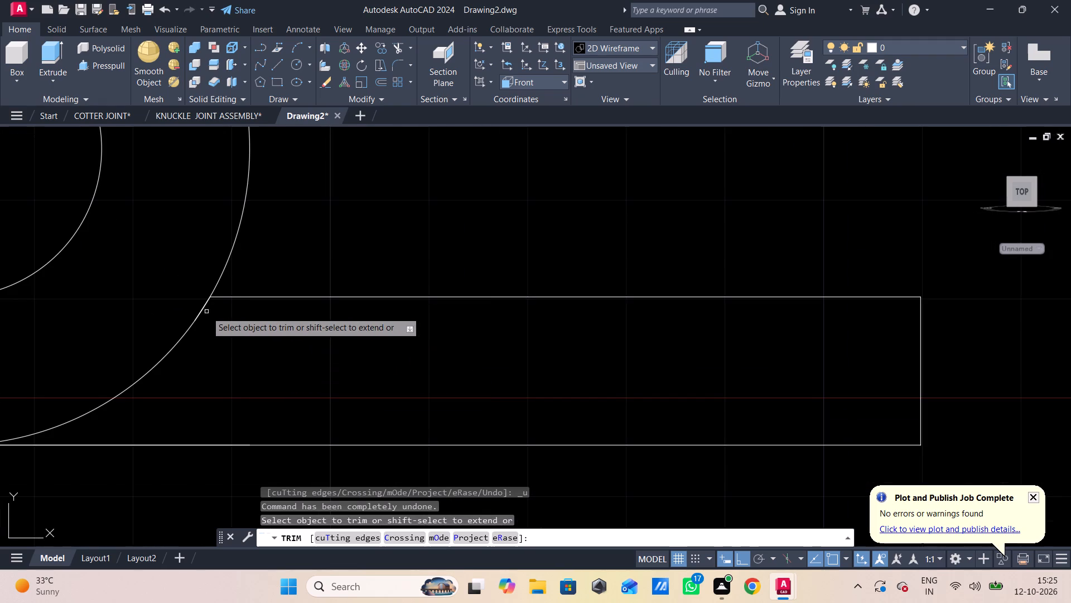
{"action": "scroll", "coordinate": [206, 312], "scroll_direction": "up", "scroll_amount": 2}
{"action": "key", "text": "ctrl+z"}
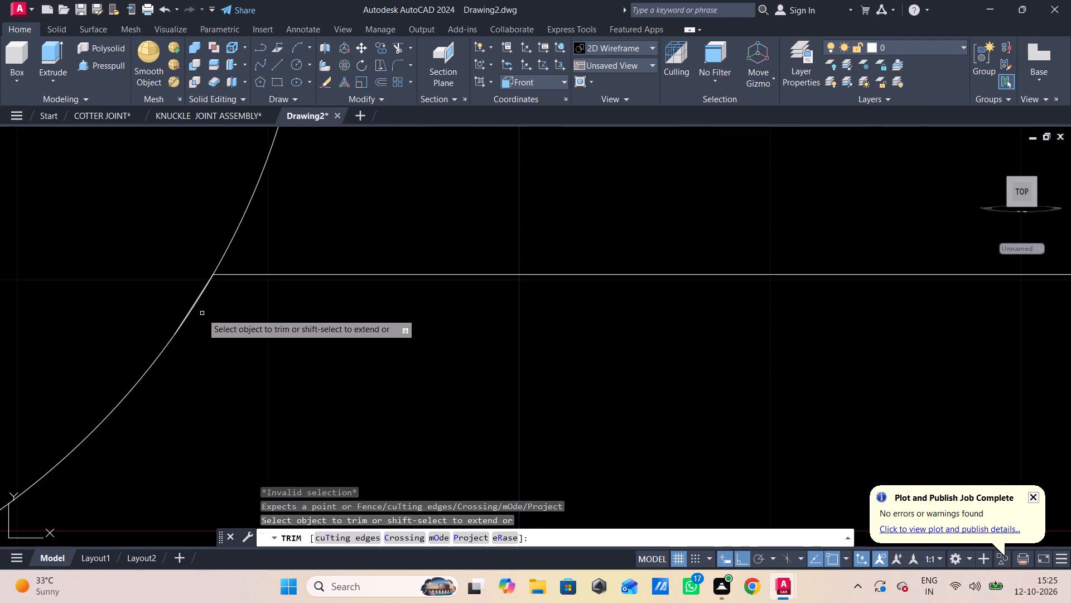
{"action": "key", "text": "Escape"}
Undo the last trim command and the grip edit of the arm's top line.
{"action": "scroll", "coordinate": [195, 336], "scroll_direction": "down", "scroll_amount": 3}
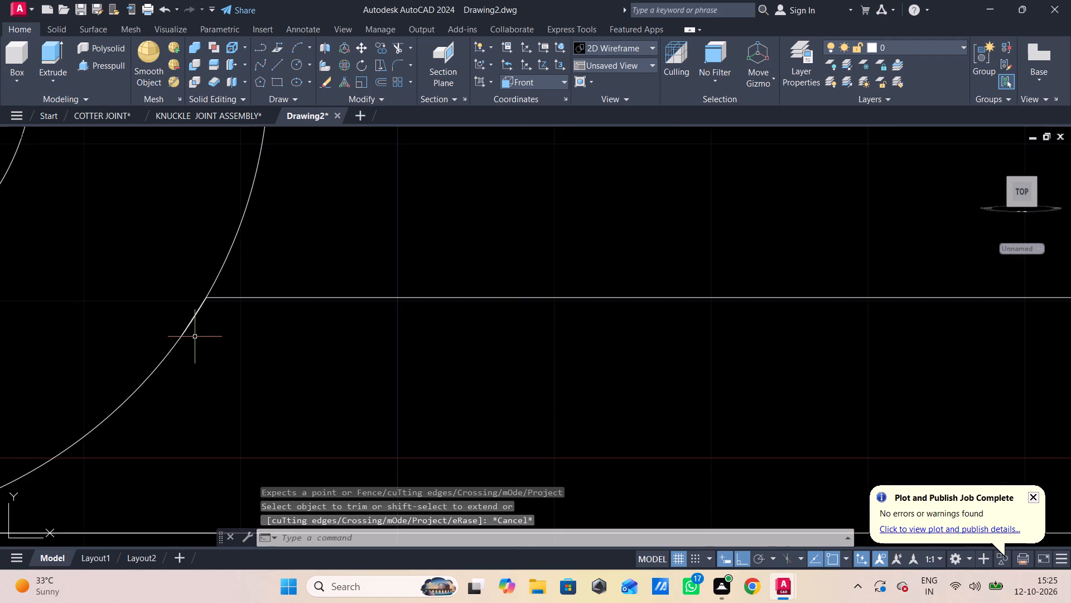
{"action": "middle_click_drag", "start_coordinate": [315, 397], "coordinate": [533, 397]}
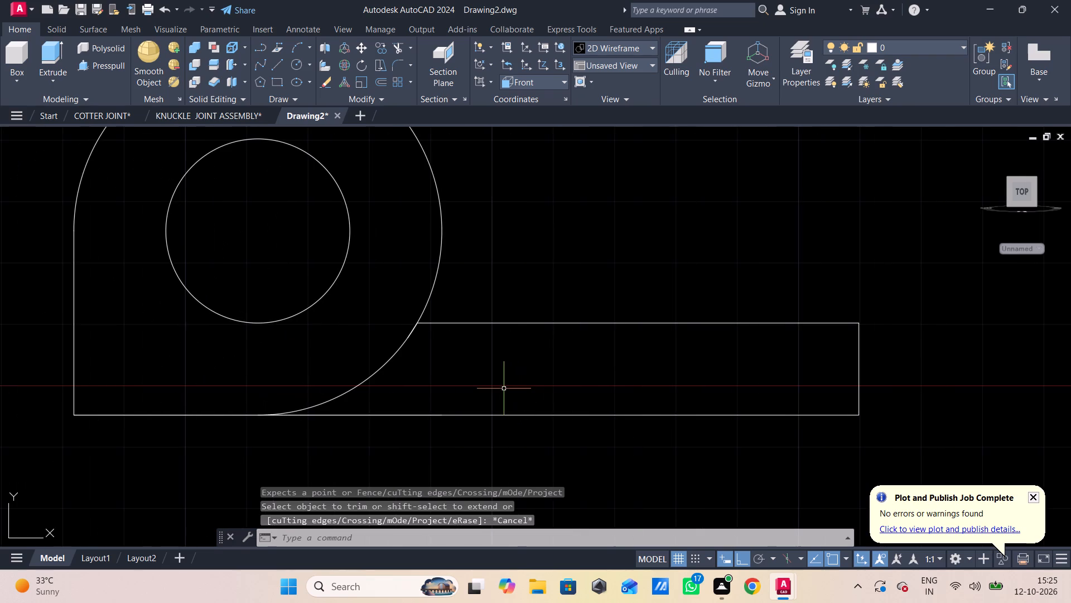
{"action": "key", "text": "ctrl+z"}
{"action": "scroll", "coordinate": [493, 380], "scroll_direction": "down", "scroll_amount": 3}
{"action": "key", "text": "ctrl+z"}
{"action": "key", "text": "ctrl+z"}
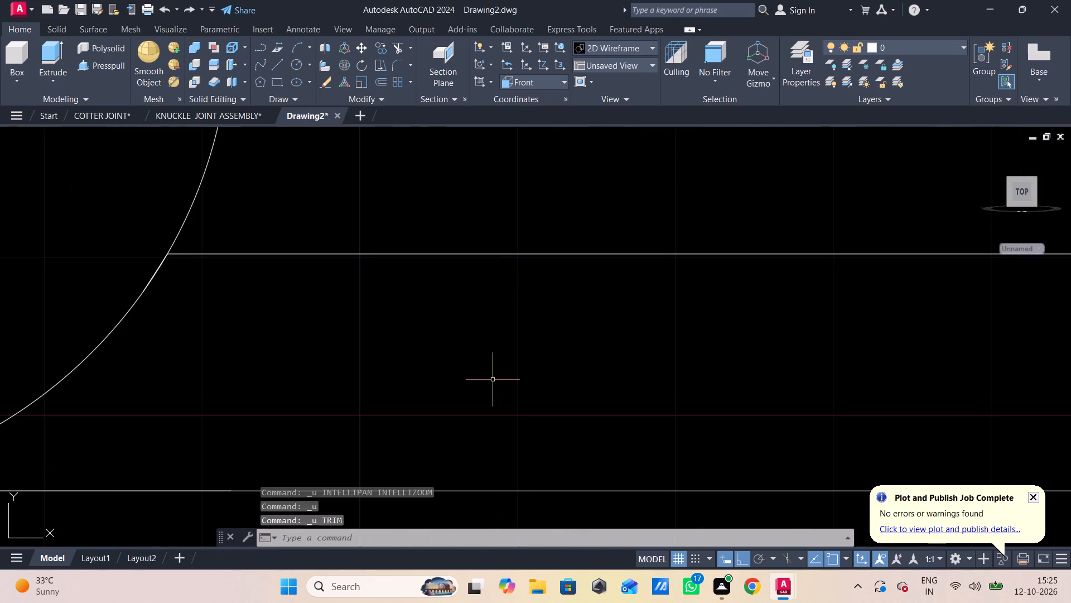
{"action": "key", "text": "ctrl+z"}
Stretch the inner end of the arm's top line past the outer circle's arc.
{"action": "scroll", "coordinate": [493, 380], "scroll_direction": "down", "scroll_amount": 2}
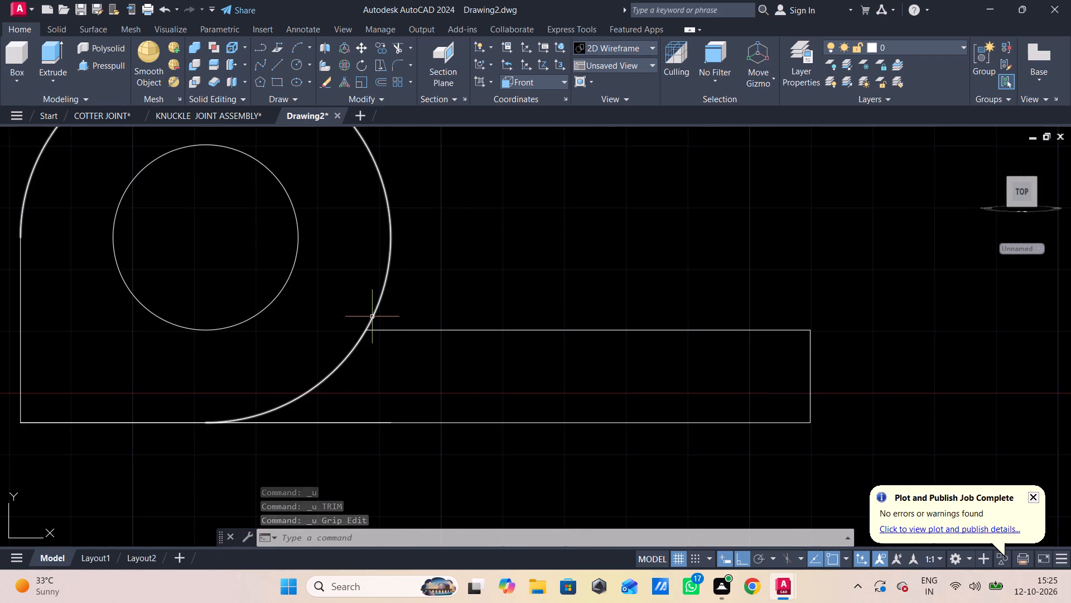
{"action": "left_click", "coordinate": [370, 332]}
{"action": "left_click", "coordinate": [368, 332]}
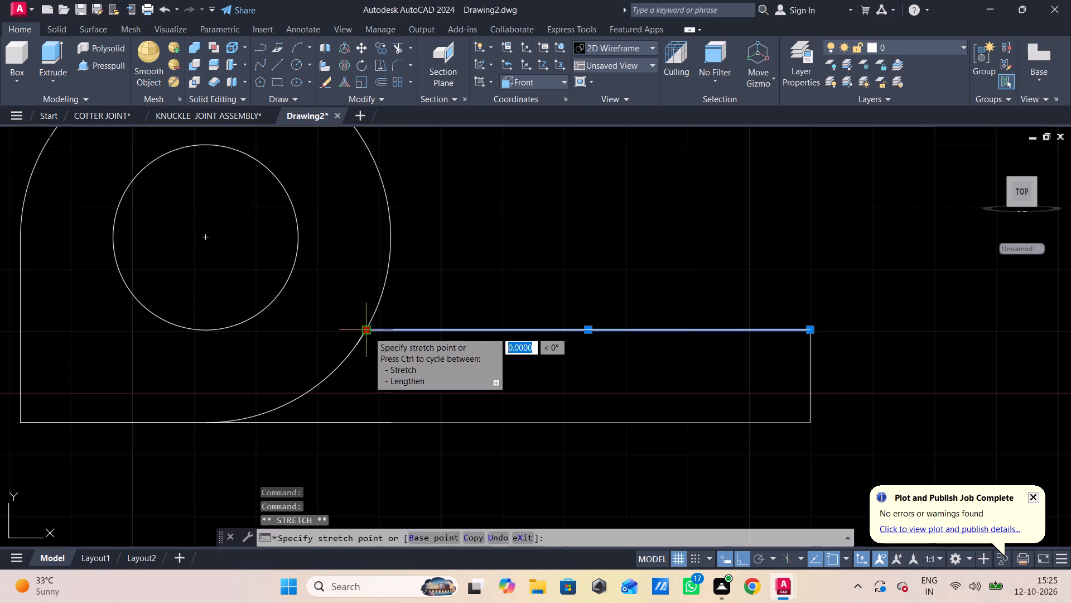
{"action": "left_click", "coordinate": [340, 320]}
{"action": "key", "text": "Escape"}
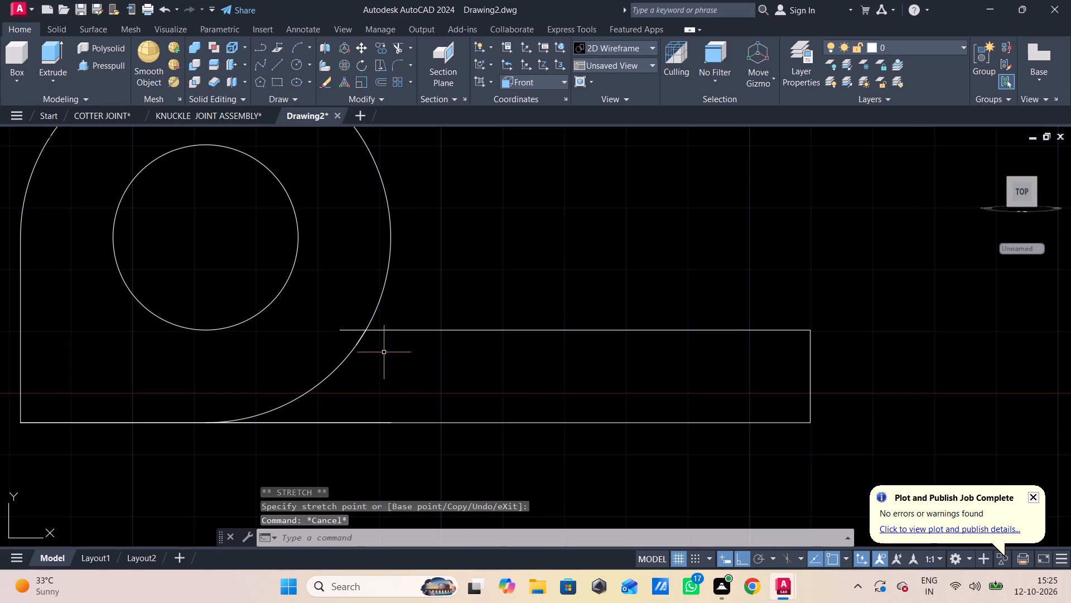
Trim the outer circle's lower arc between the arm's top line and the bottom edge.
{"action": "type", "text": "tr"}
{"action": "key", "text": "space"}
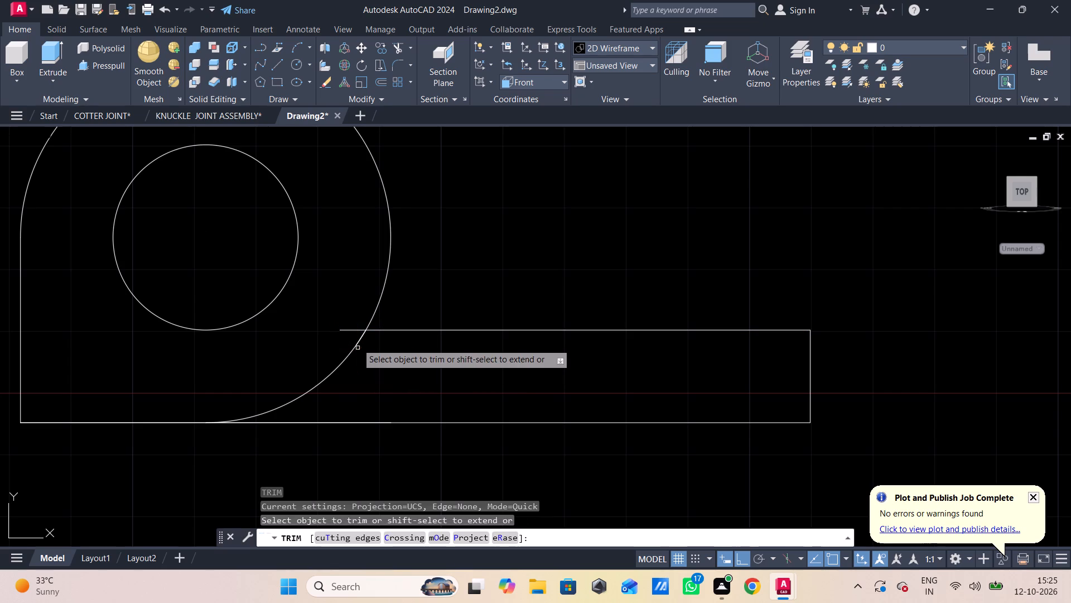
{"action": "left_click", "coordinate": [357, 342]}
{"action": "left_click", "coordinate": [353, 351]}
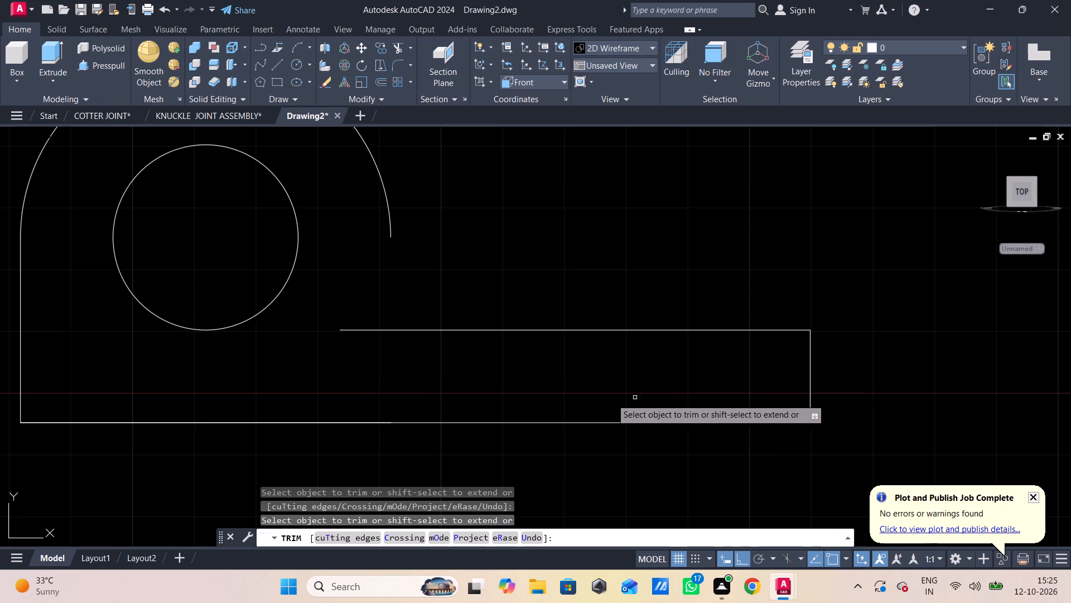
{"action": "key", "text": "Escape"}
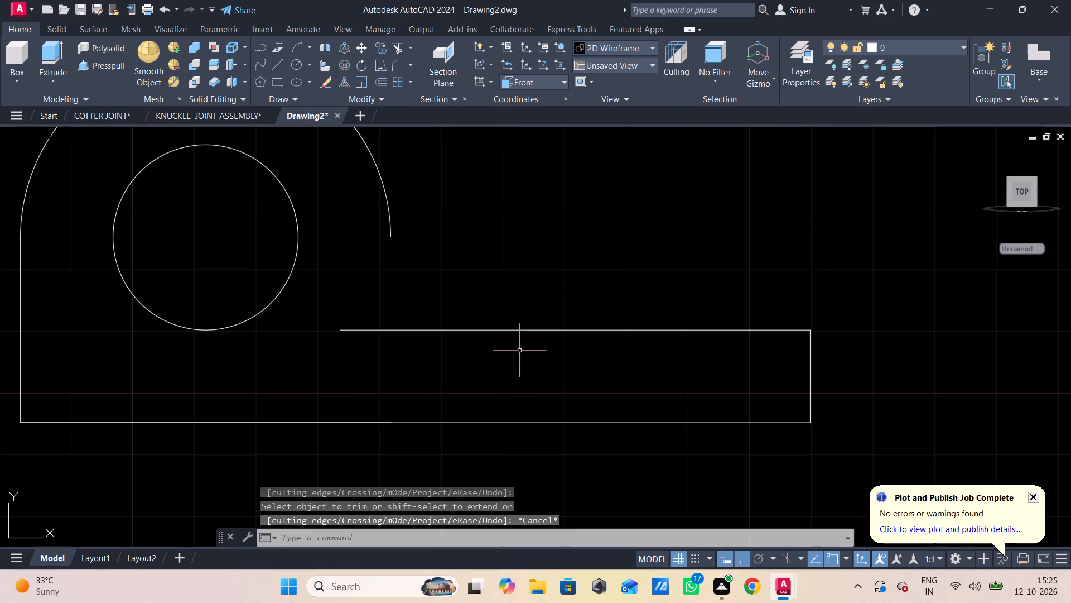
Delete the arm's top line.
{"action": "left_click", "coordinate": [524, 329]}
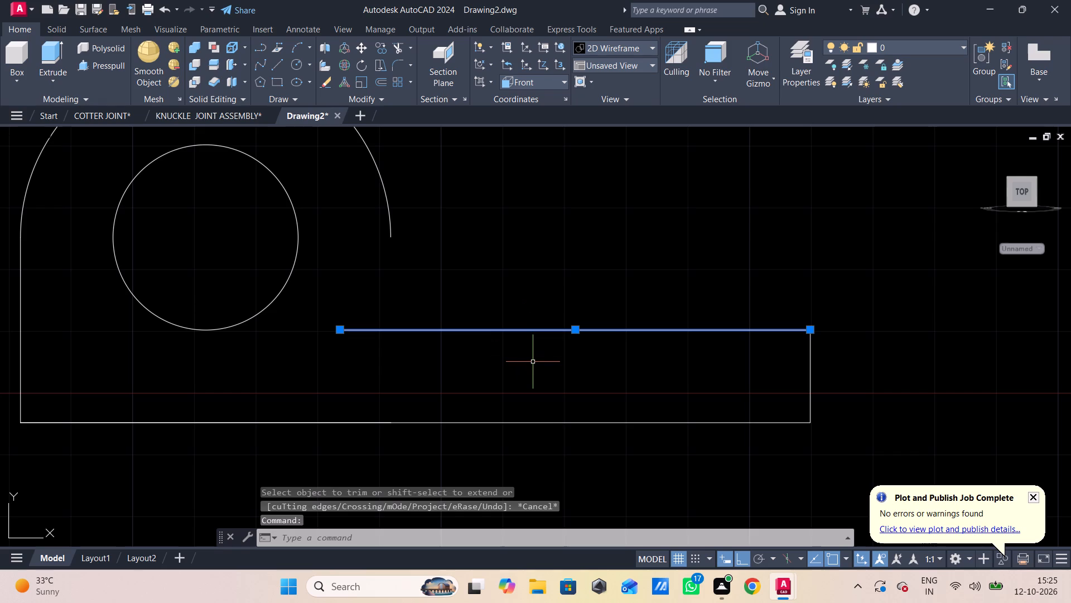
{"action": "key", "text": "Delete"}
Draw a line 68 units inward from the top of the arm's end edge and a vertical line up to the outer arc's end.
{"action": "key", "text": "l"}
{"action": "key", "text": "Return"}
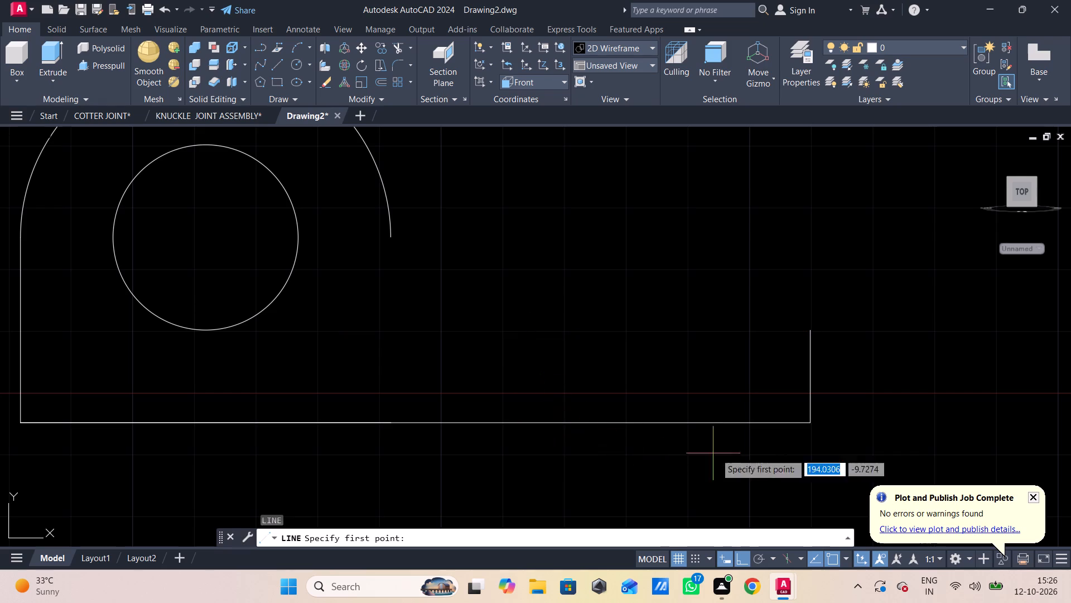
{"action": "left_click", "coordinate": [808, 334]}
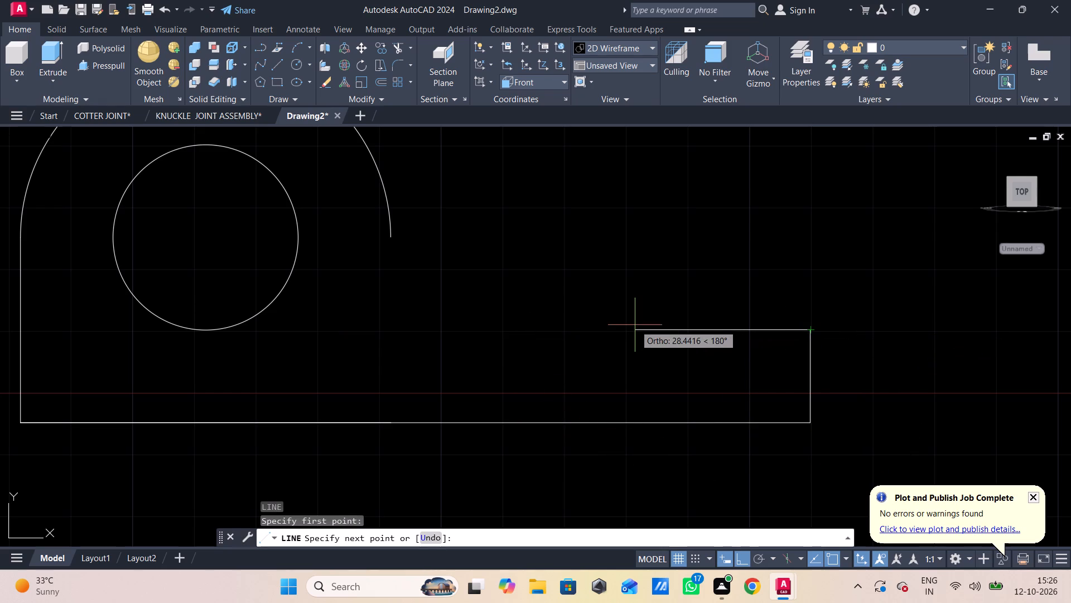
{"action": "type", "text": "68"}
{"action": "key", "text": "Return"}
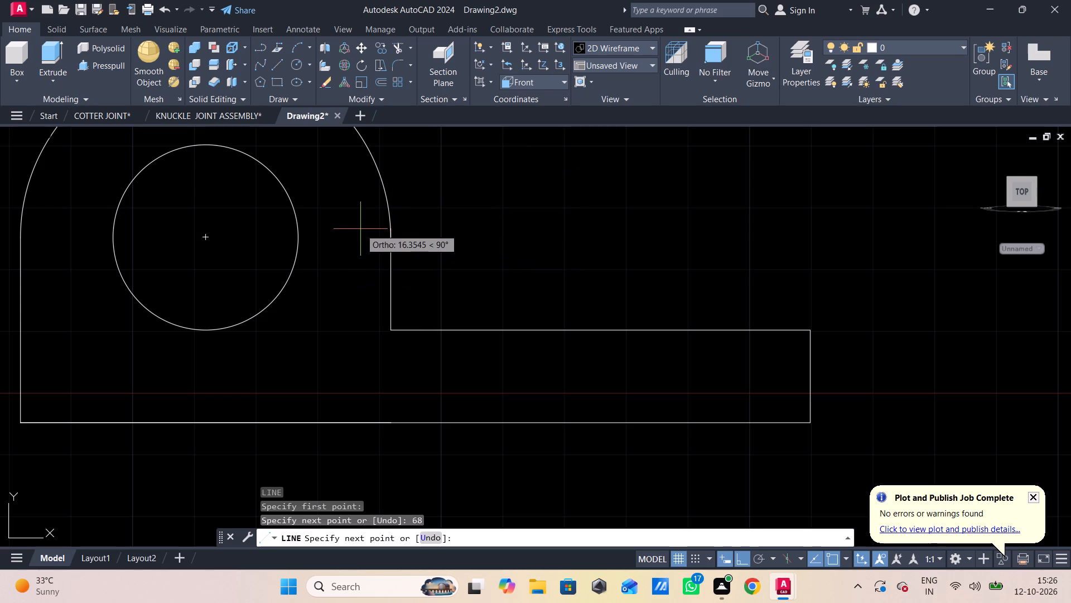
{"action": "left_click", "coordinate": [391, 237]}
{"action": "key", "text": "Escape"}
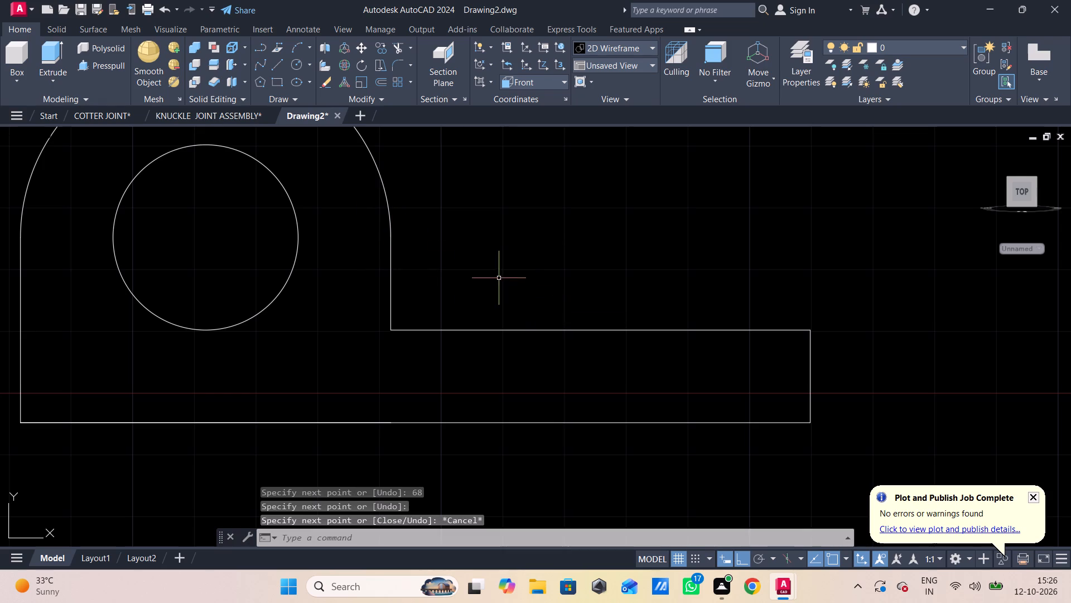
Examine the profile from several angles for leftover geometry and return to the Front view.
{"action": "scroll", "coordinate": [450, 229], "scroll_direction": "down", "scroll_amount": 1}
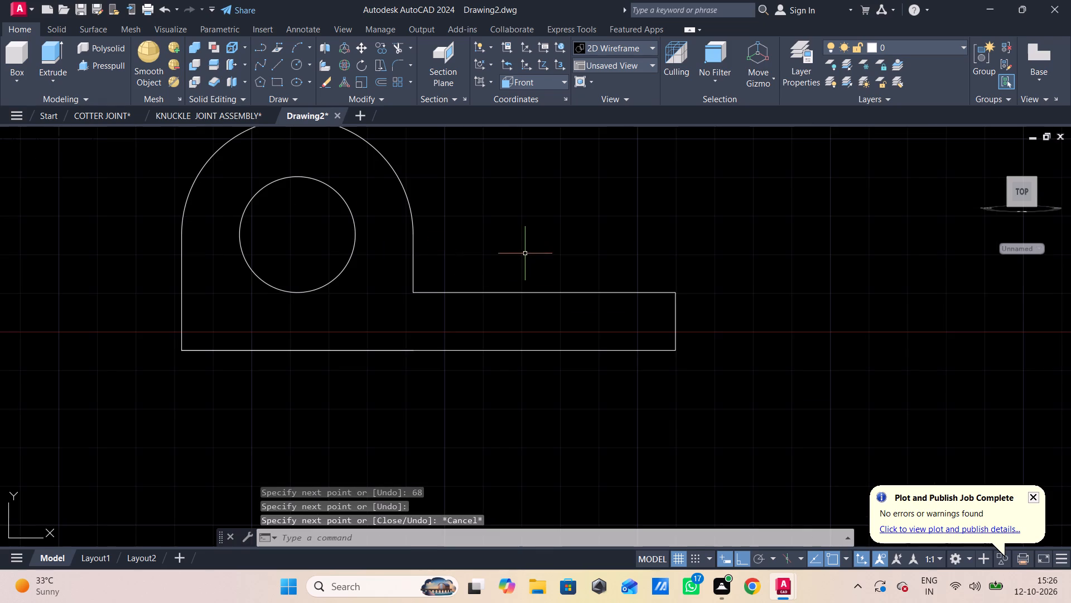
{"action": "scroll", "coordinate": [525, 255], "scroll_direction": "down", "scroll_amount": 1}
{"action": "middle_click_drag", "start_coordinate": [525, 255], "coordinate": [577, 271]}
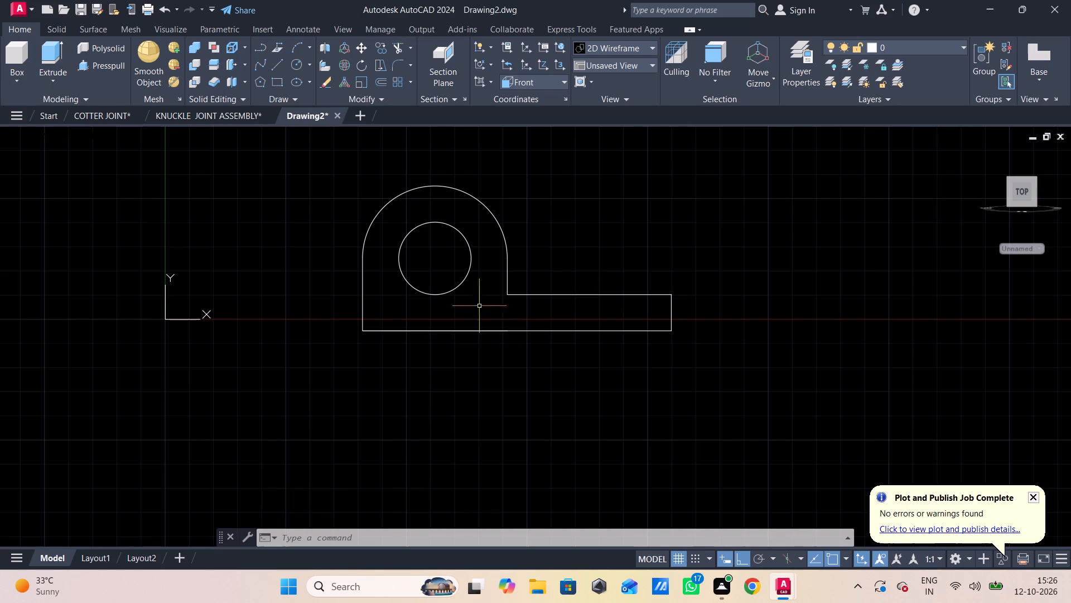
{"action": "middle_click_drag", "start_coordinate": [864, 329], "coordinate": [727, 333], "text": "shift"}
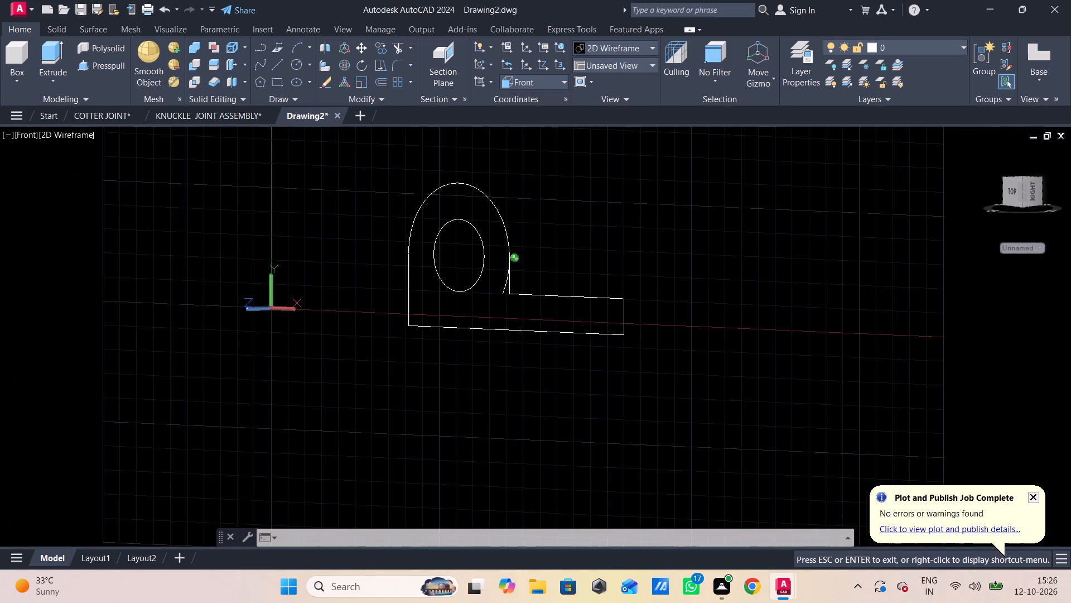
{"action": "middle_click_drag", "start_coordinate": [727, 333], "coordinate": [727, 333], "text": "shift"}
{"action": "middle_click_drag", "start_coordinate": [727, 333], "coordinate": [794, 334], "text": "shift"}
{"action": "middle_click_drag", "start_coordinate": [653, 277], "coordinate": [669, 268], "text": "shift"}
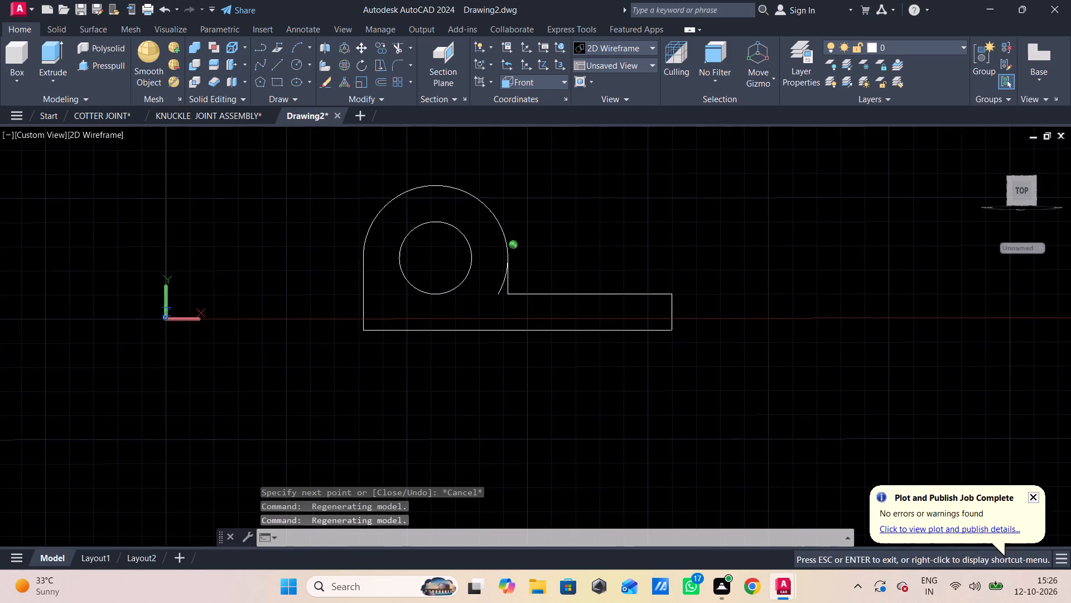
{"action": "middle_click_drag", "start_coordinate": [669, 268], "coordinate": [724, 254], "text": "shift"}
{"action": "middle_click_drag", "start_coordinate": [670, 280], "coordinate": [765, 283], "text": "shift"}
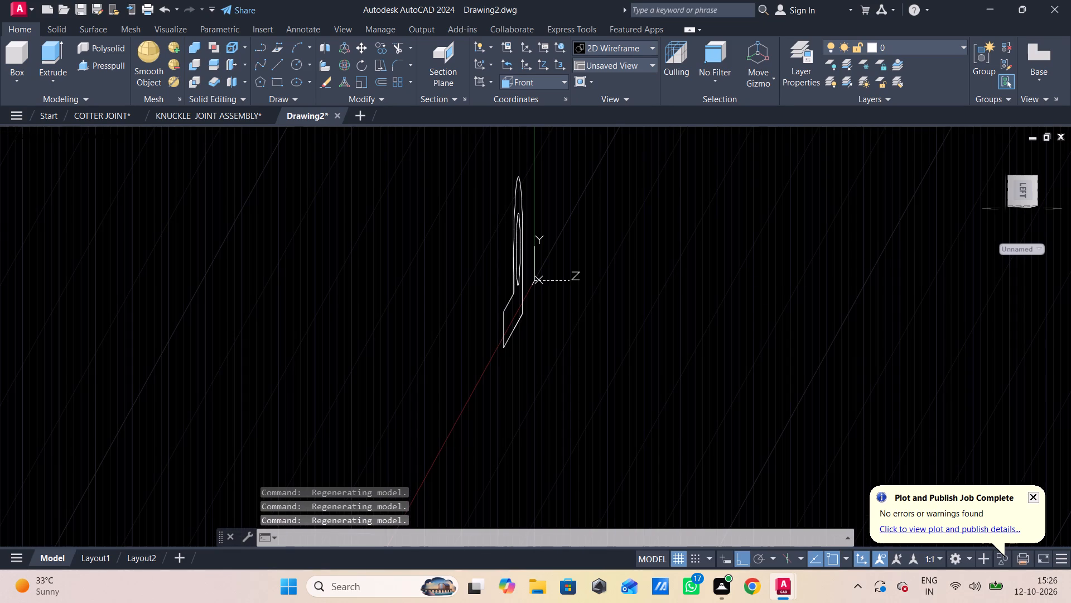
{"action": "middle_click_drag", "start_coordinate": [765, 283], "coordinate": [764, 283], "text": "shift"}
{"action": "middle_click_drag", "start_coordinate": [756, 279], "coordinate": [543, 268], "text": "shift"}
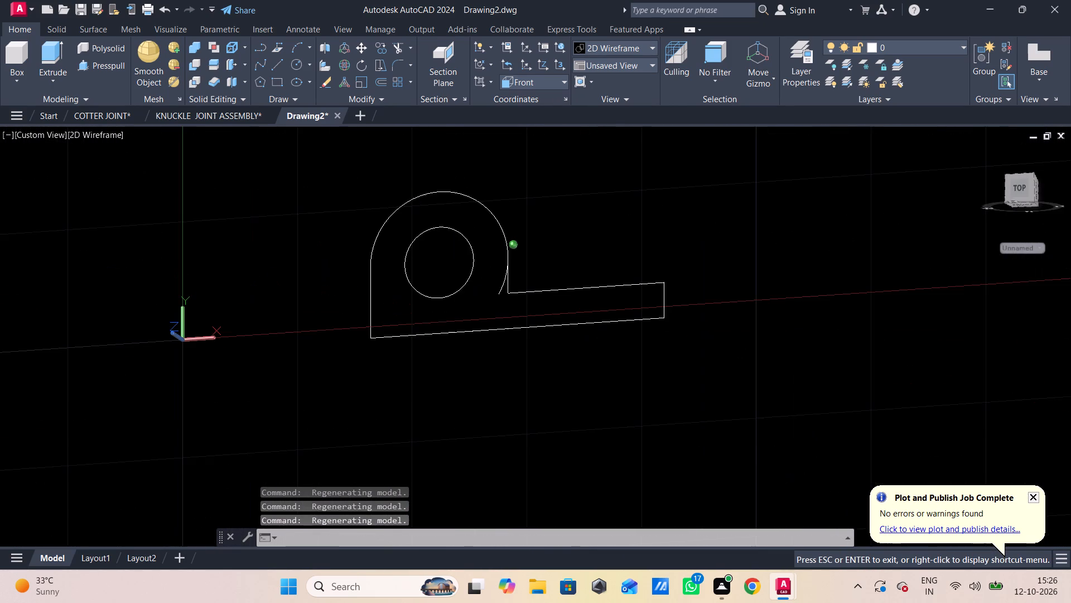
{"action": "middle_click_drag", "start_coordinate": [543, 268], "coordinate": [629, 261], "text": "shift"}
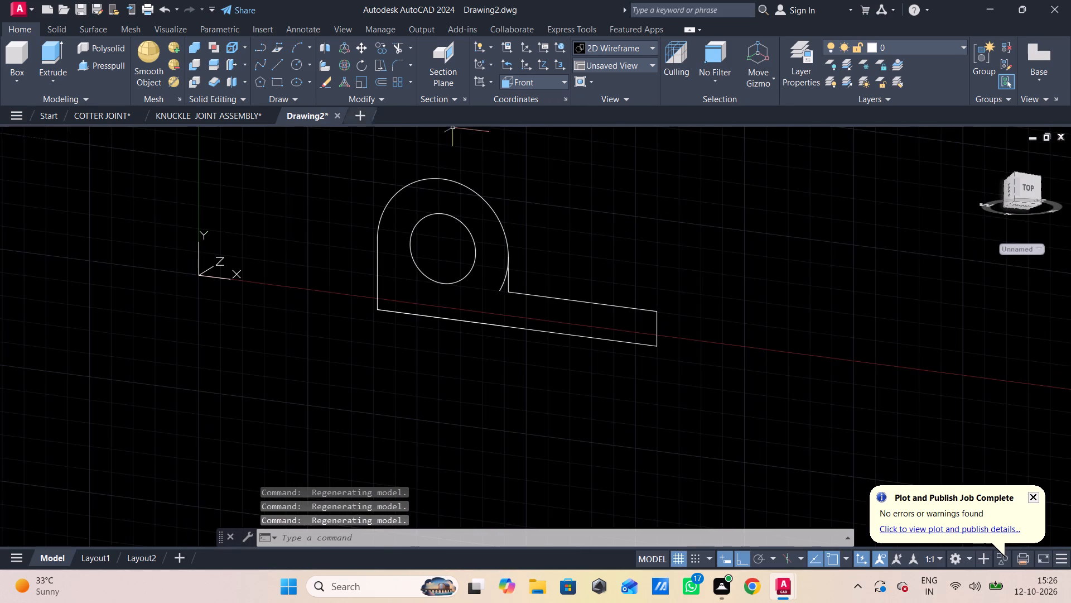
{"action": "left_click", "coordinate": [39, 134]}
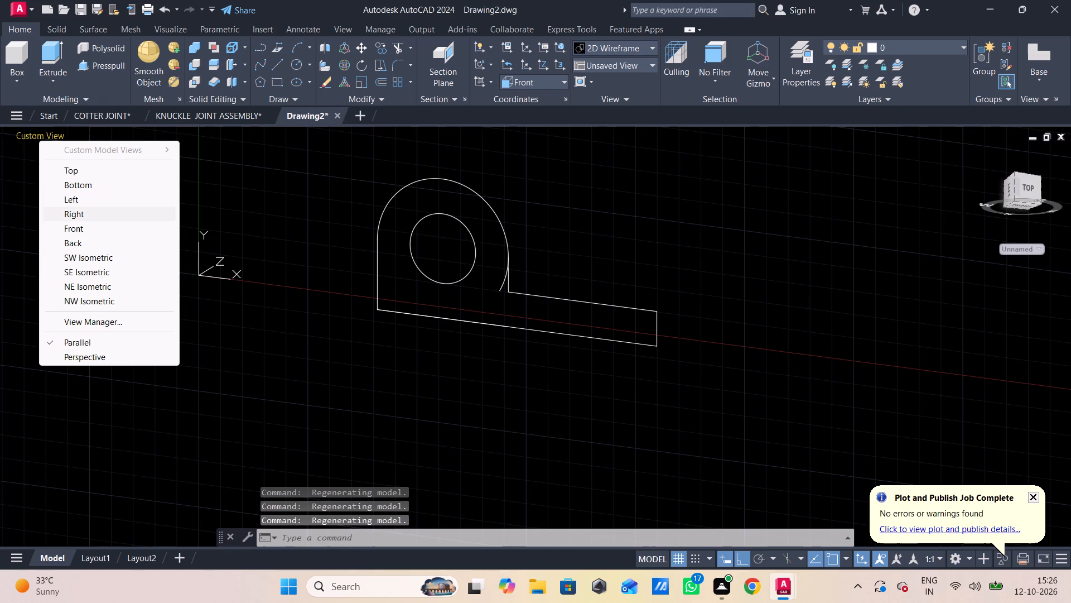
{"action": "left_click", "coordinate": [66, 228]}
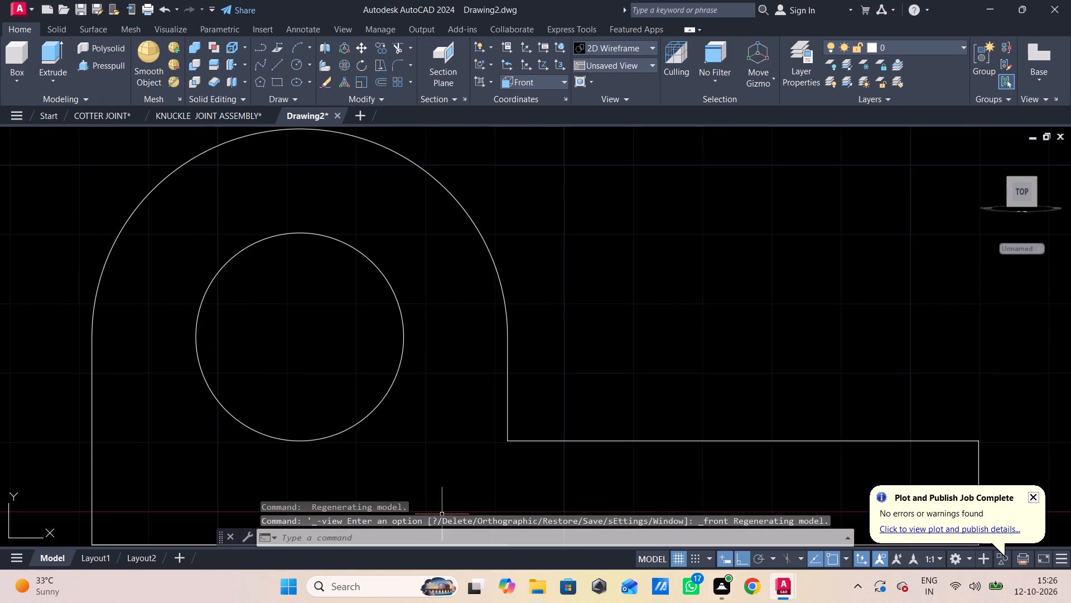
Trim the leftover outer arc segment beside the vertical line above the arm.
{"action": "middle_click_drag", "start_coordinate": [1038, 394], "coordinate": [1022, 399], "text": "shift"}
{"action": "key", "text": "t"}
{"action": "key", "text": "r"}
{"action": "key", "text": "space"}
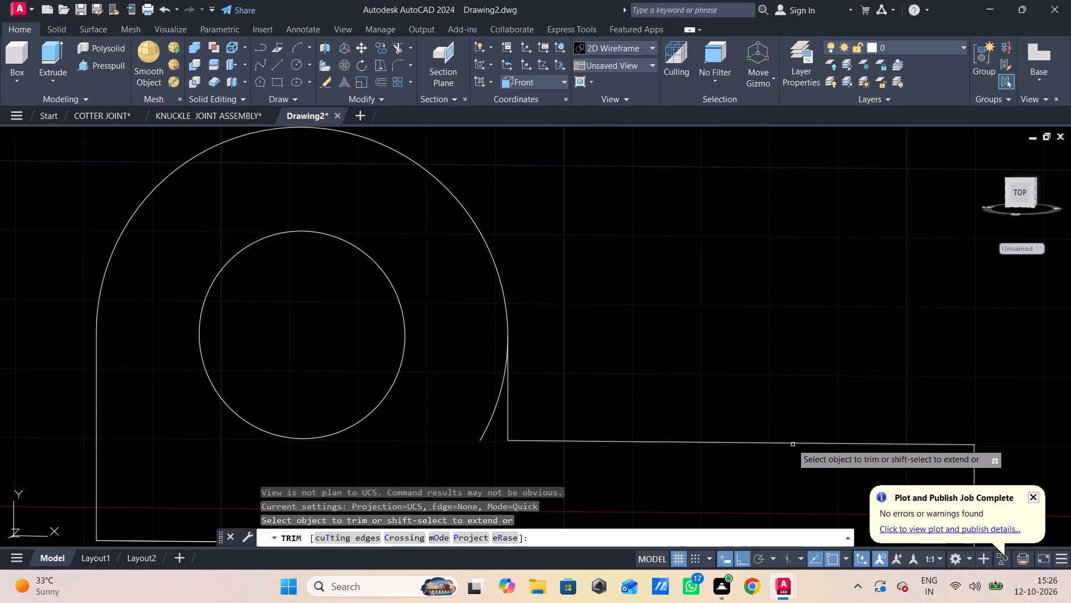
{"action": "left_click", "coordinate": [491, 420]}
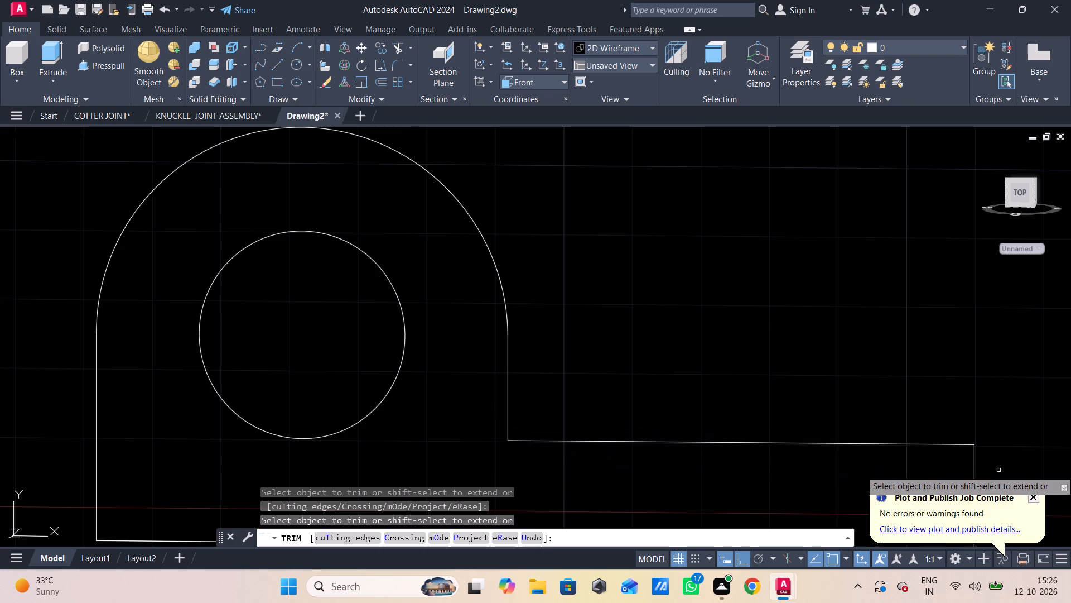
{"action": "key", "text": "Escape"}
Presspull the closed profile region around the circular hole by 62 units into a solid.
{"action": "middle_click_drag", "start_coordinate": [1014, 403], "coordinate": [985, 403], "text": "shift"}
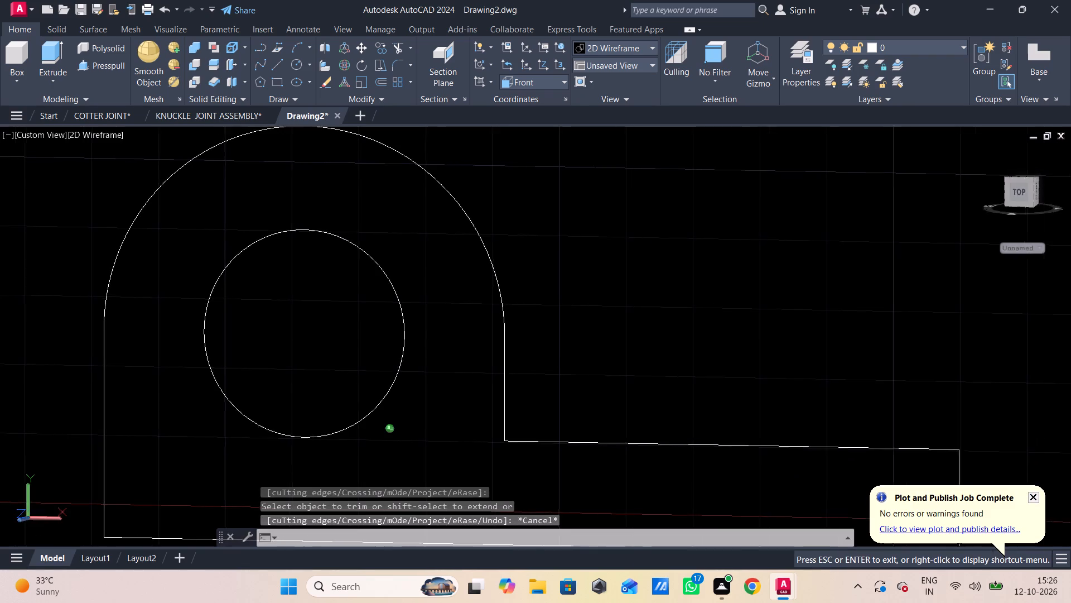
{"action": "middle_click_drag", "start_coordinate": [985, 403], "coordinate": [954, 457], "text": "shift"}
{"action": "scroll", "coordinate": [967, 448], "scroll_direction": "down", "scroll_amount": 2}
{"action": "middle_click_drag", "start_coordinate": [979, 453], "coordinate": [984, 434]}
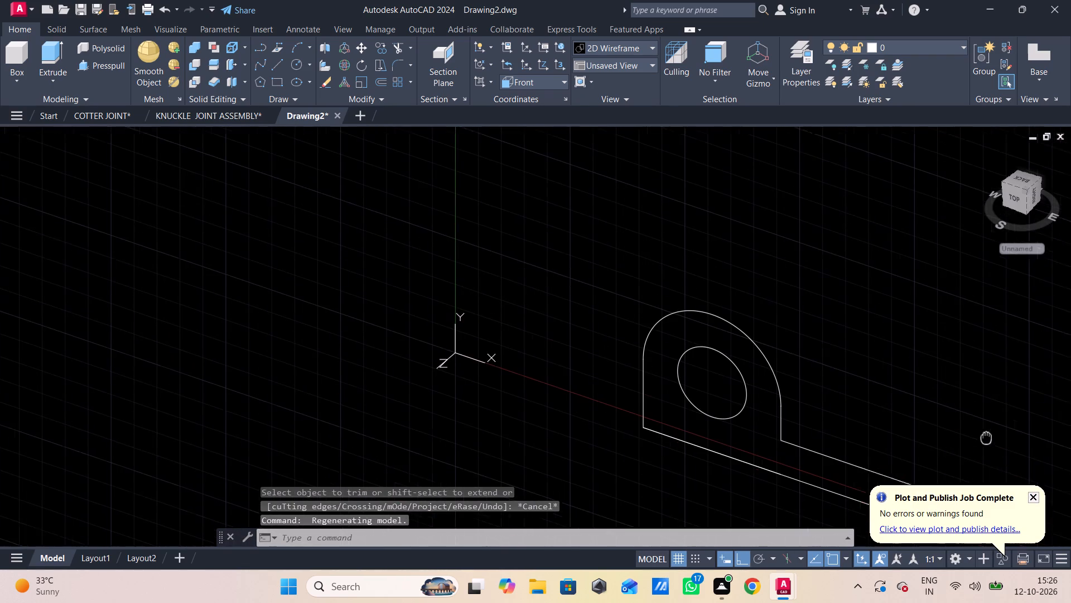
{"action": "middle_click_drag", "start_coordinate": [984, 434], "coordinate": [747, 274]}
{"action": "middle_click_drag", "start_coordinate": [765, 326], "coordinate": [764, 273]}
{"action": "left_click", "coordinate": [111, 64]}
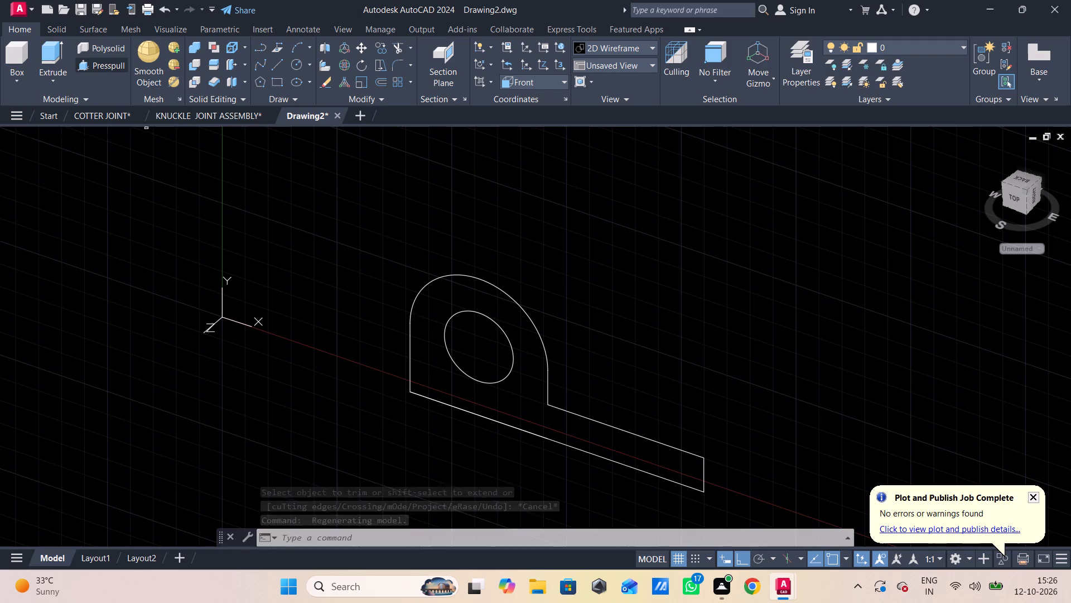
{"action": "left_click", "coordinate": [575, 429]}
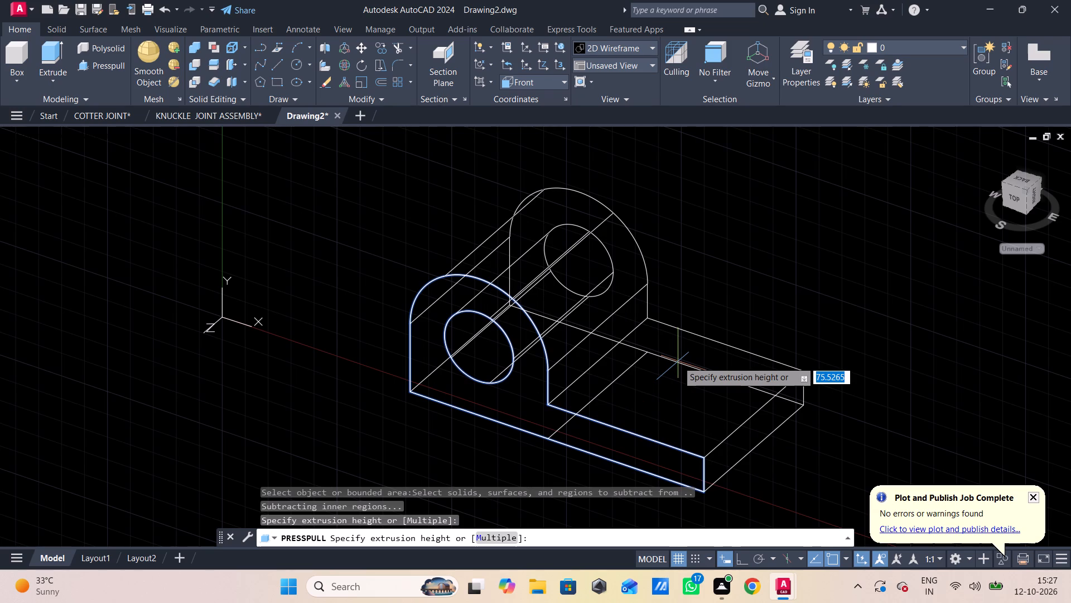
{"action": "type", "text": "62"}
{"action": "key", "text": "Return"}
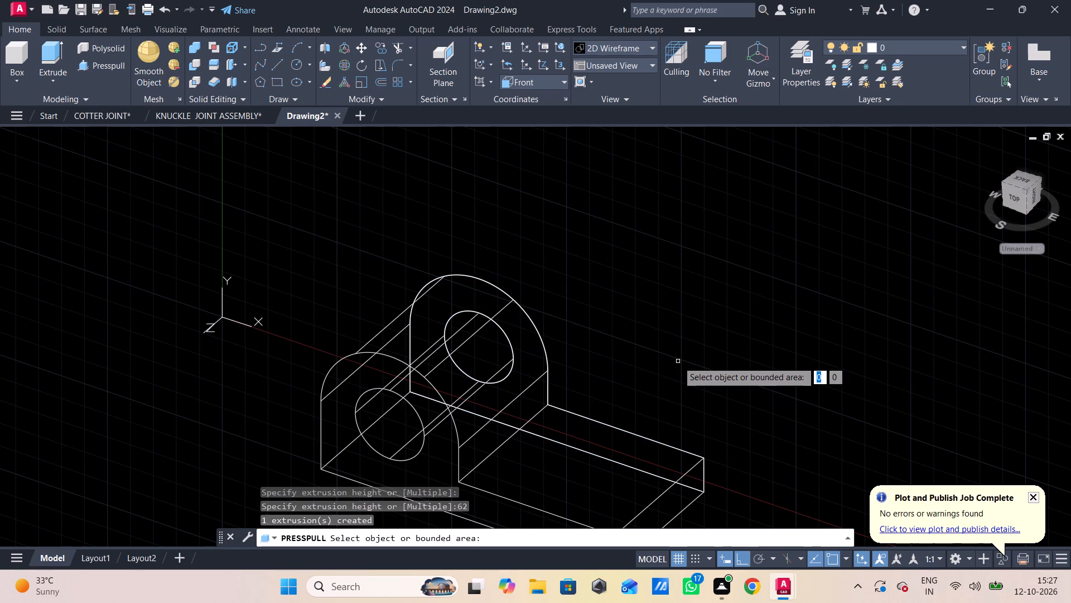
{"action": "middle_click_drag", "start_coordinate": [416, 475], "coordinate": [447, 357]}
{"action": "key", "text": "Escape"}
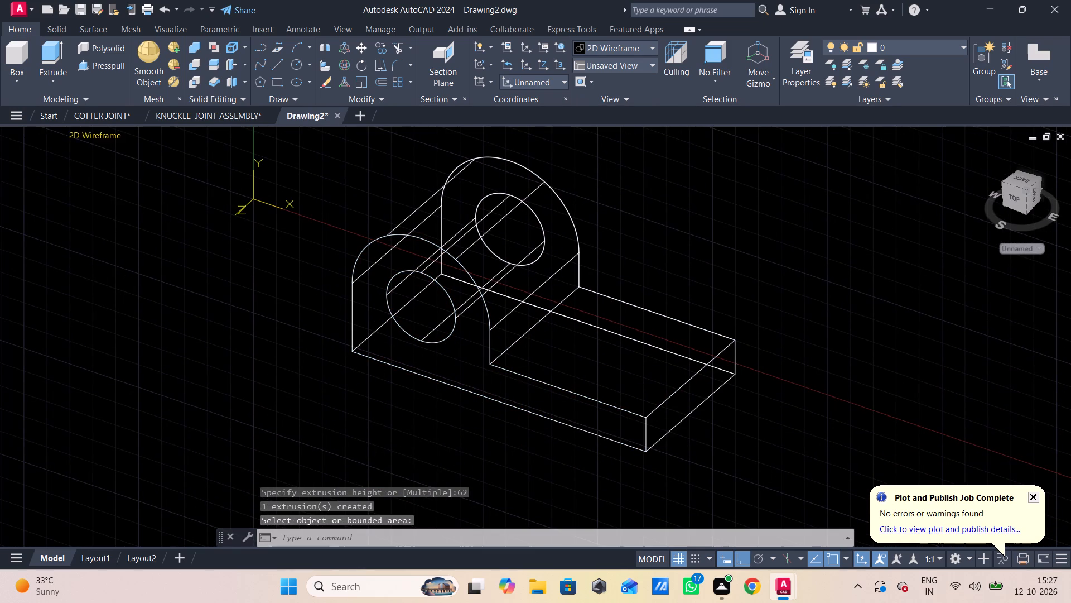
Set the visual style to Shades of Gray.
{"action": "left_click", "coordinate": [36, 132]}
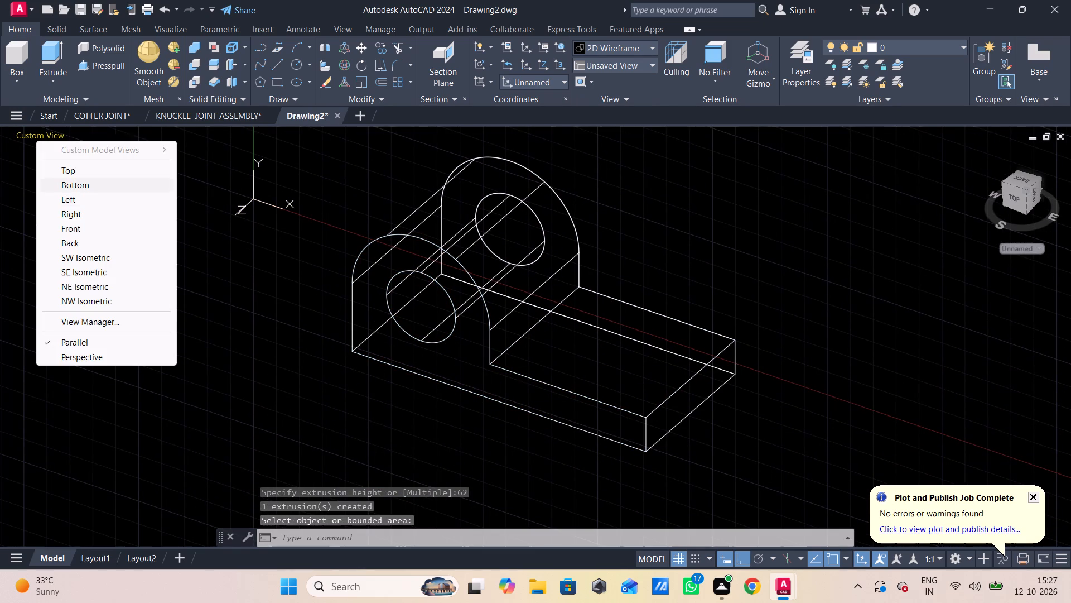
{"action": "left_click", "coordinate": [99, 127]}
{"action": "left_click", "coordinate": [77, 137]}
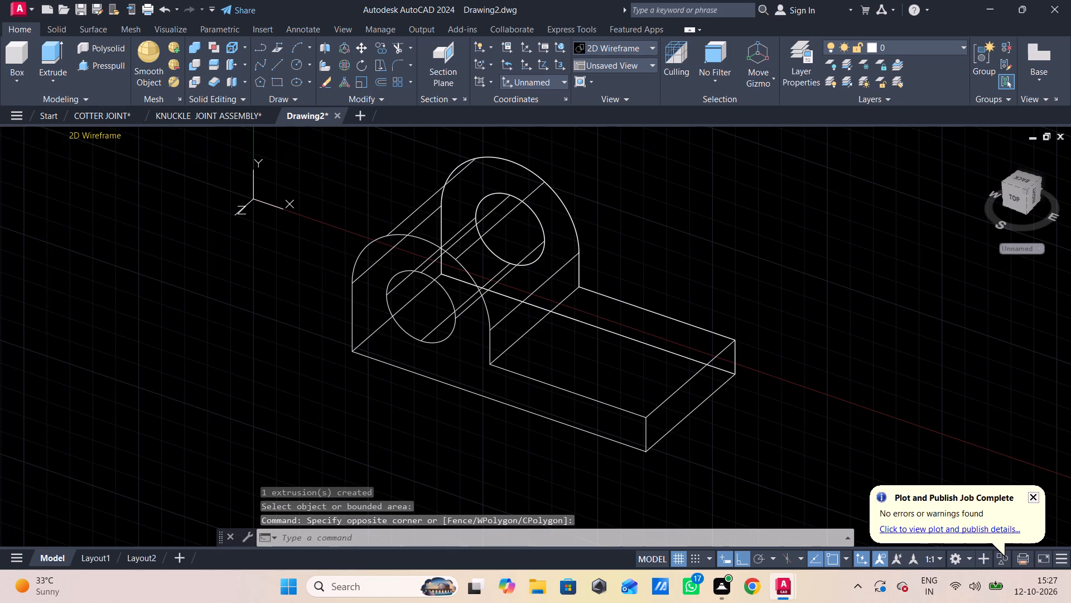
{"action": "left_click", "coordinate": [77, 134]}
{"action": "left_click", "coordinate": [100, 256]}
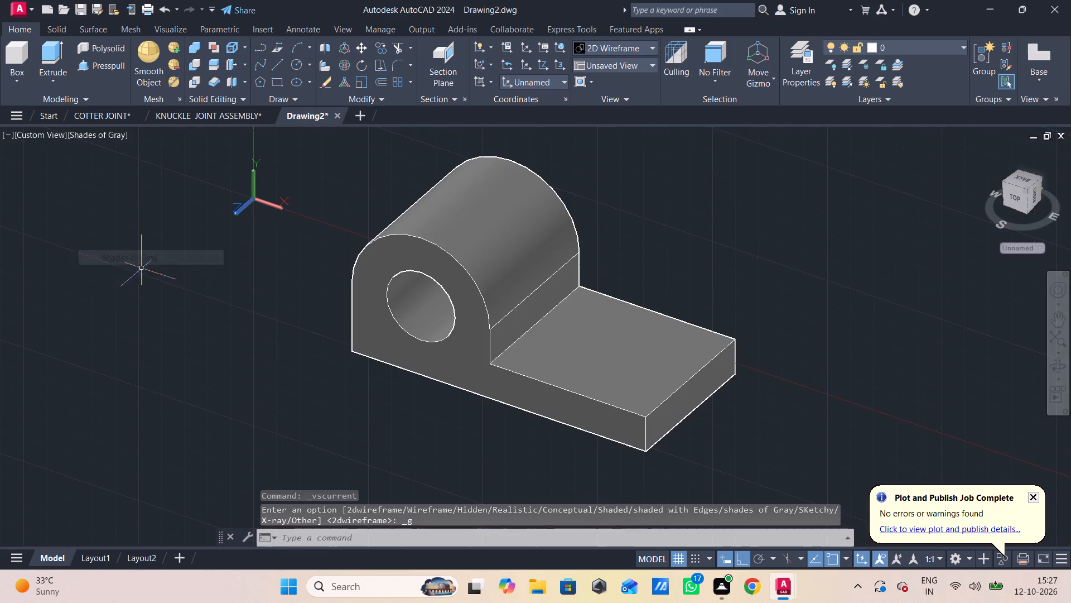
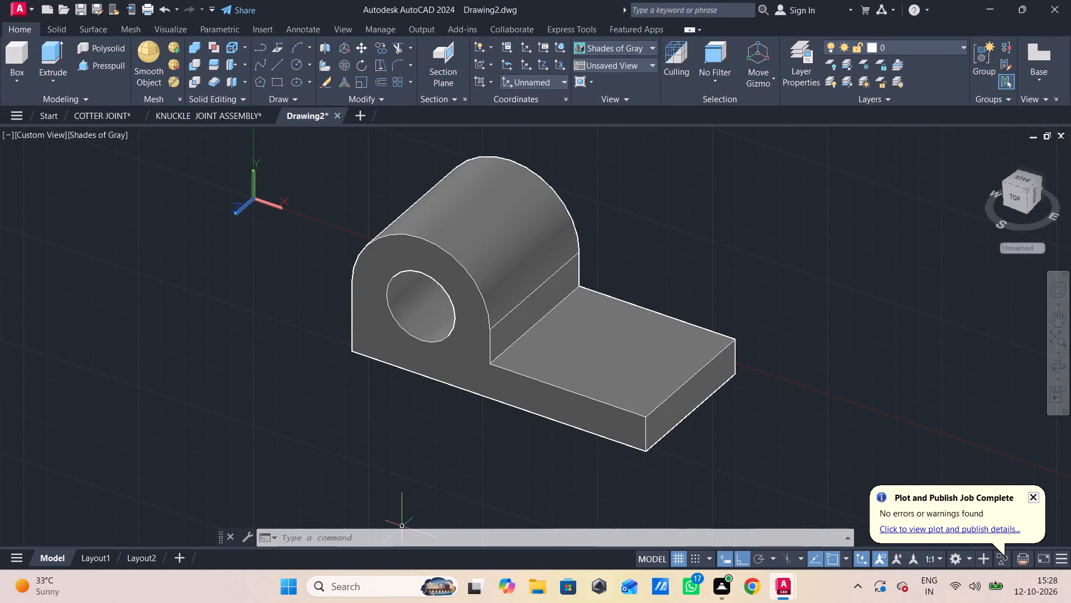
Undo the Shades of Gray style change and the 62-unit presspull to get back to the flat profile.
{"action": "left_click", "coordinate": [650, 493]}
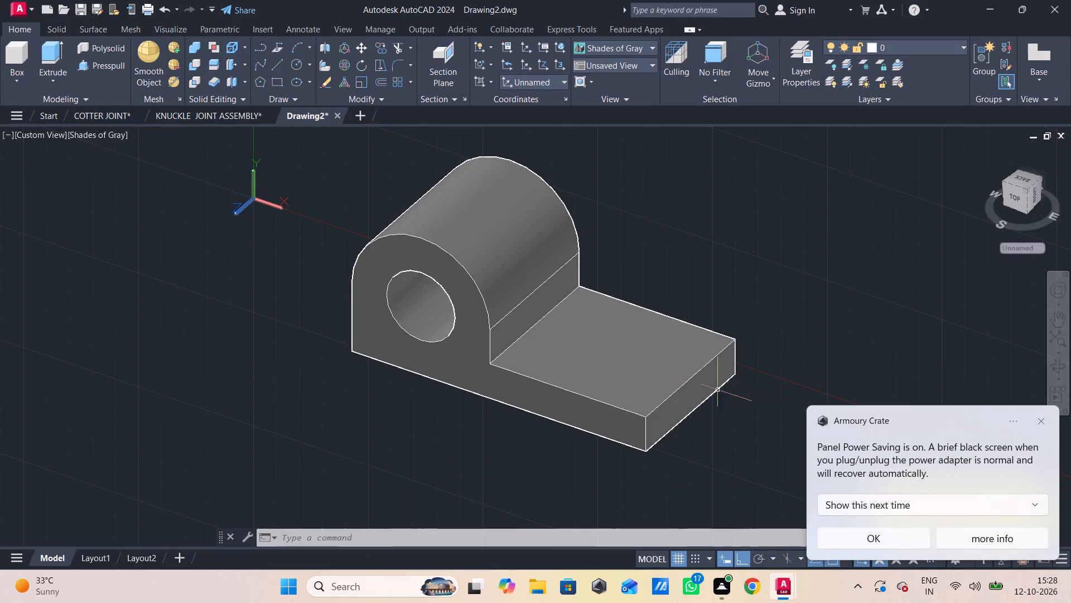
{"action": "key", "text": "ctrl+z"}
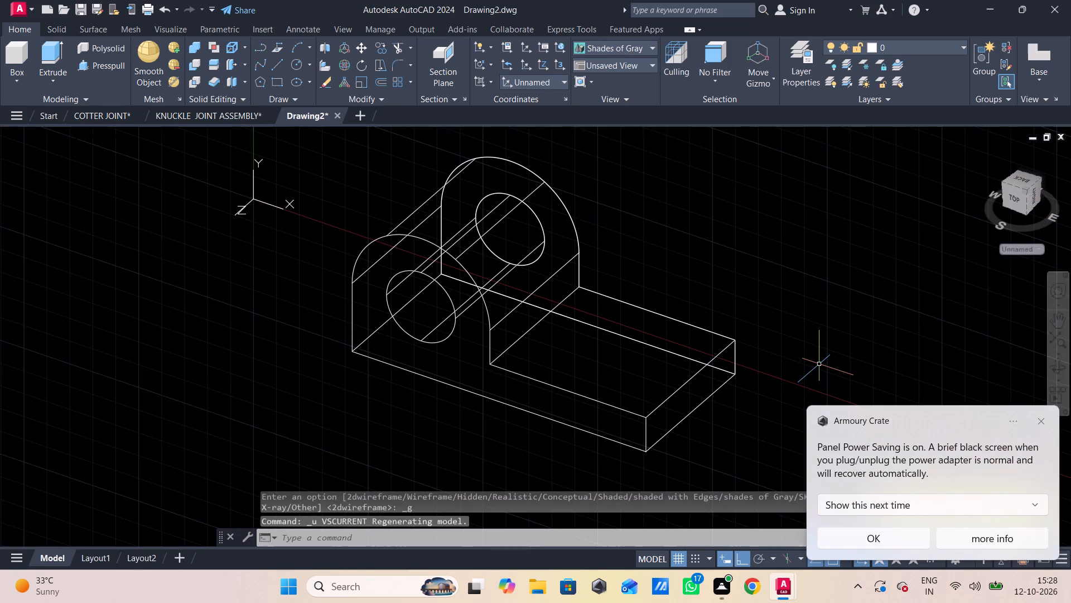
{"action": "key", "text": "ctrl+z"}
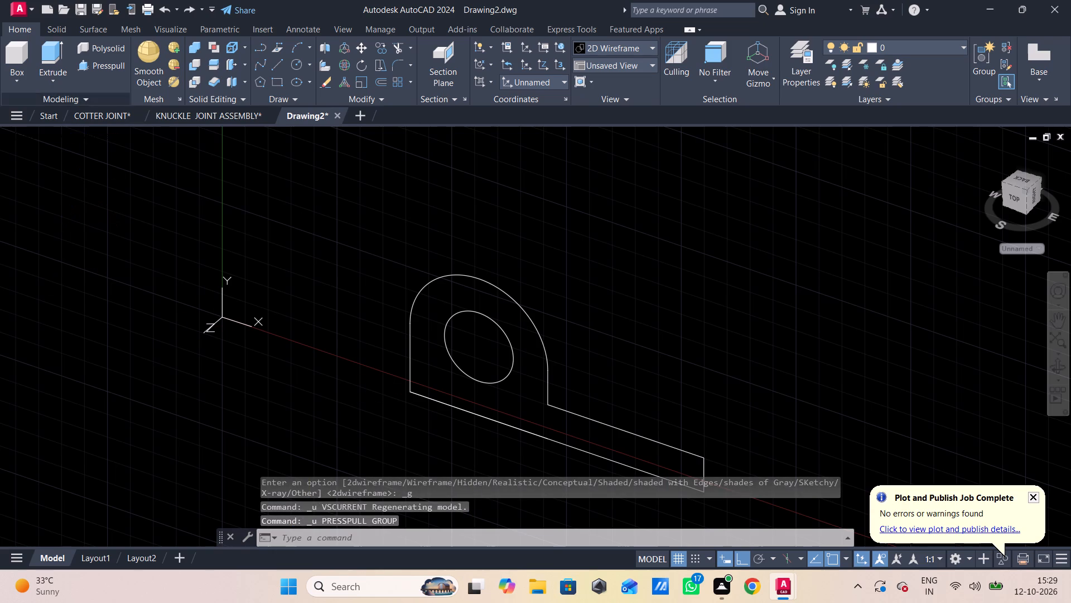
Presspull the closed profile region around the circular hole by 52 units into a solid.
{"action": "left_click", "coordinate": [95, 59]}
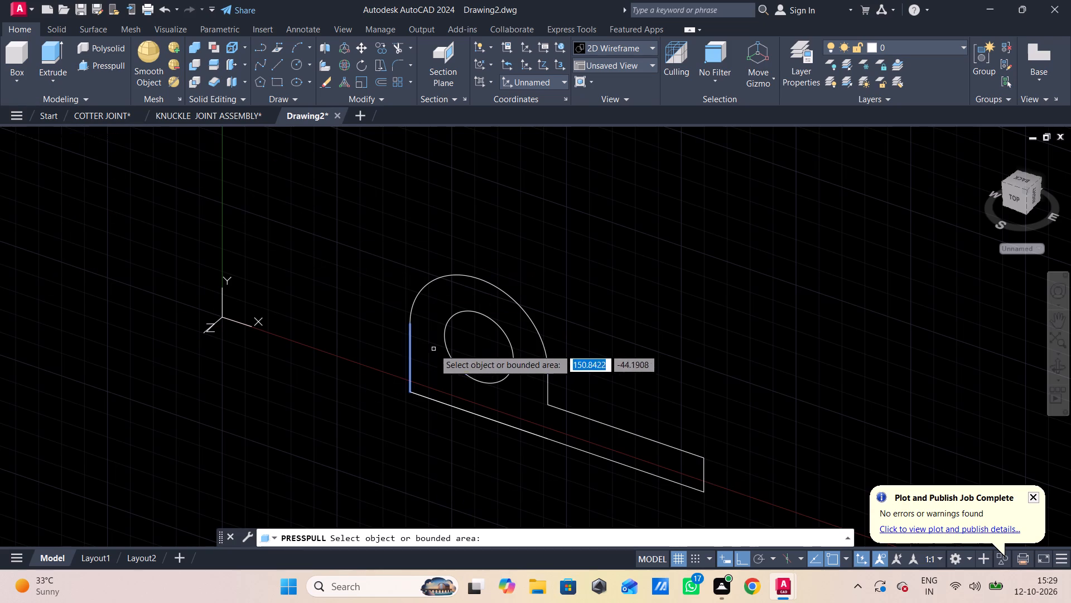
{"action": "left_click", "coordinate": [462, 299]}
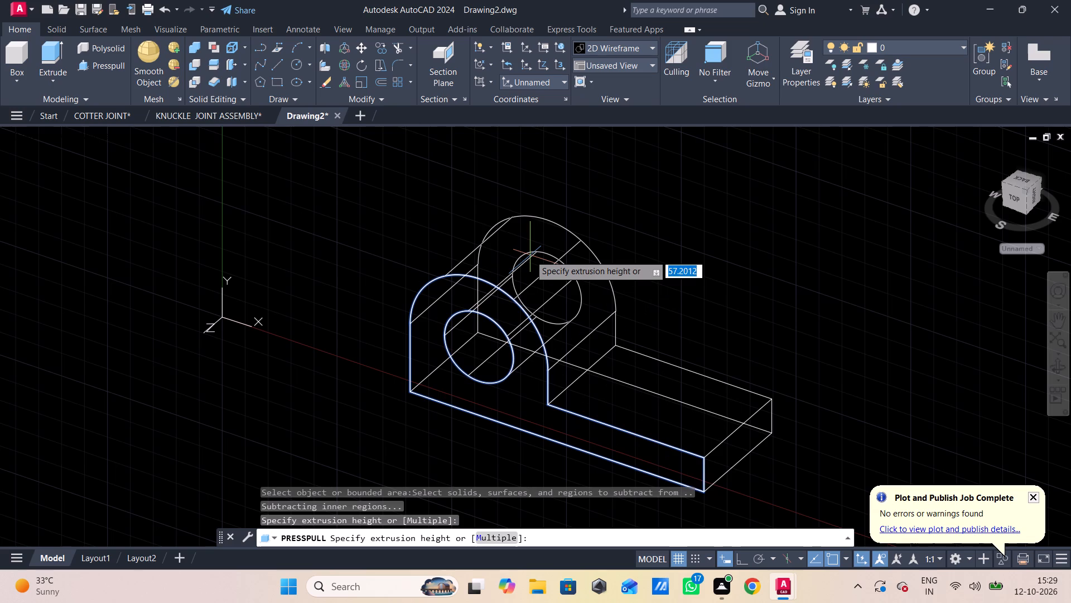
{"action": "type", "text": "52"}
{"action": "key", "text": "Return"}
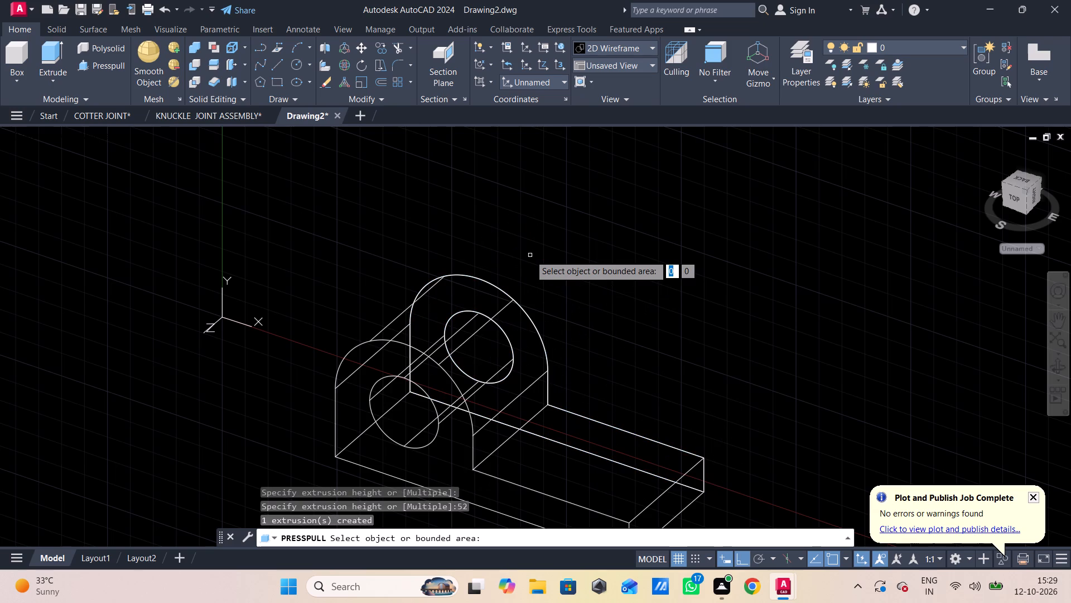
{"action": "key", "text": "Escape"}
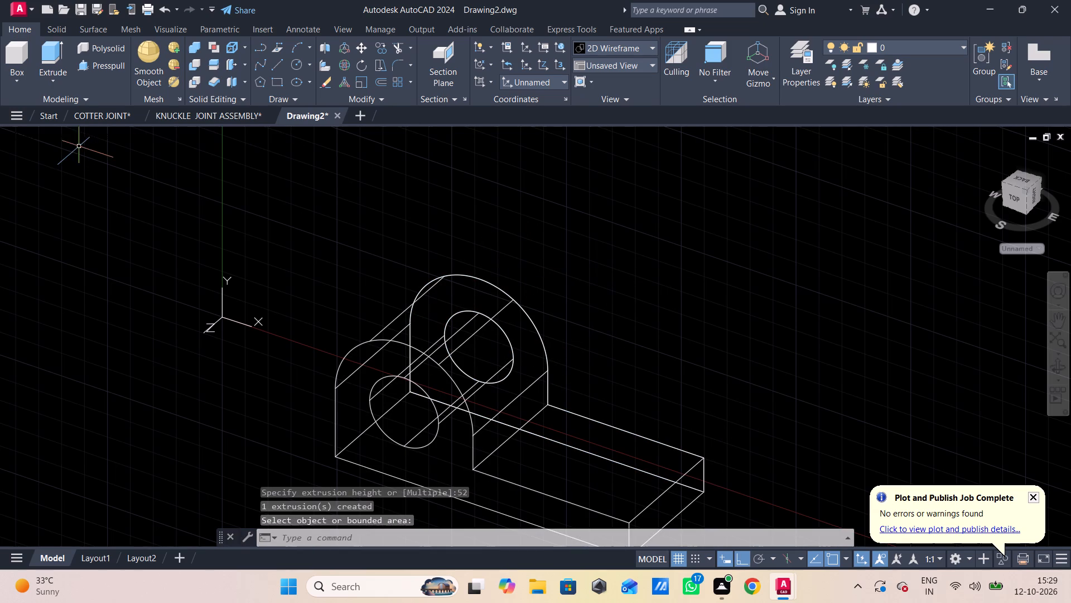
Set the visual style to Shades of Gray.
{"action": "left_click", "coordinate": [91, 138]}
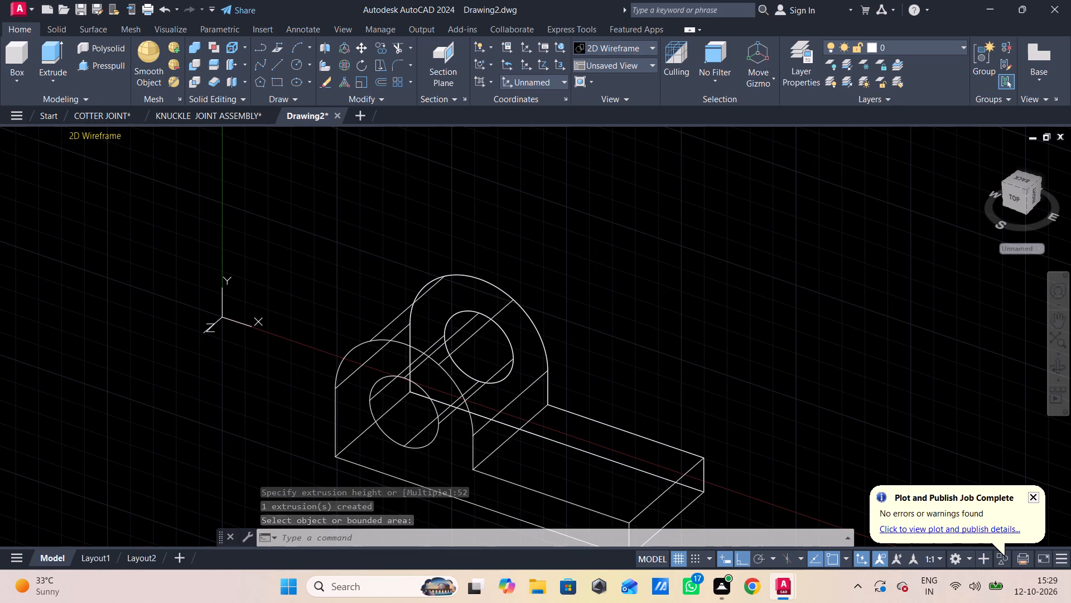
{"action": "left_click", "coordinate": [86, 137]}
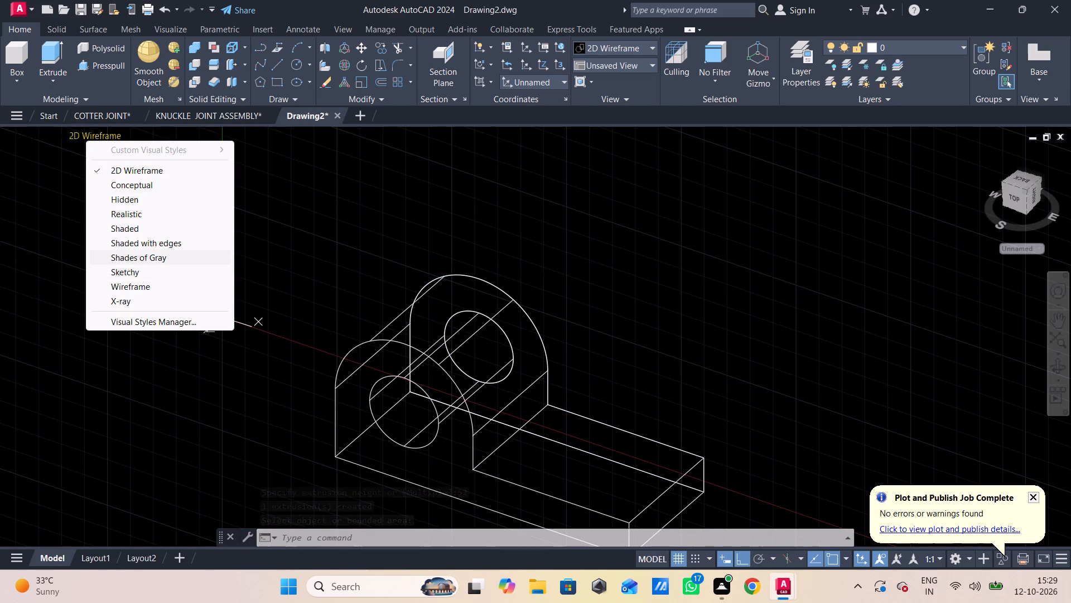
{"action": "left_click", "coordinate": [119, 253]}
{"action": "middle_click_drag", "start_coordinate": [425, 429], "coordinate": [343, 312]}
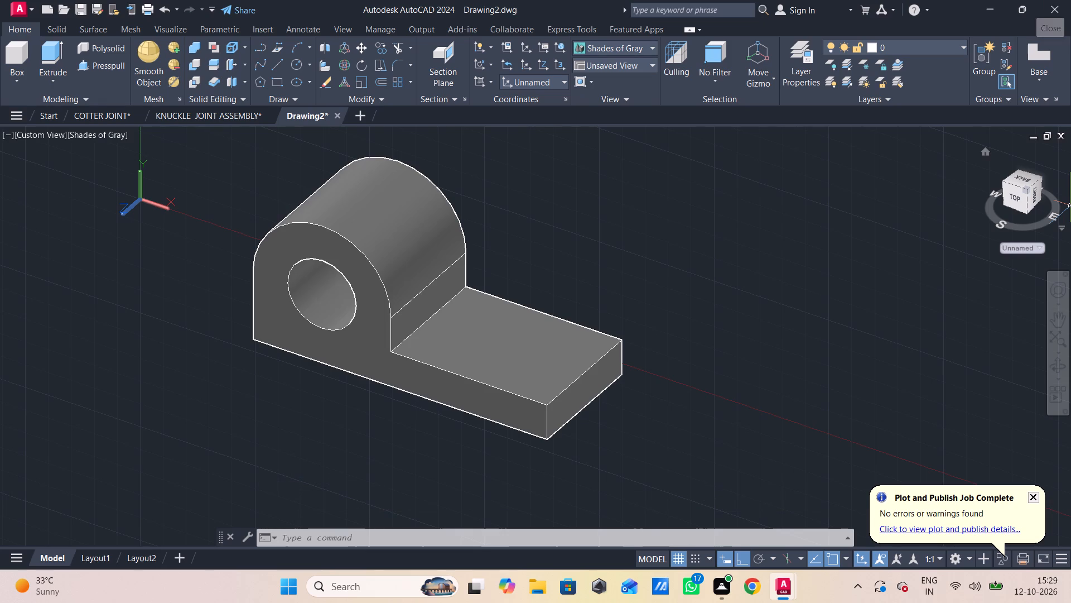
Orbit around the solid to its arm end and set the view to Right.
{"action": "middle_click_drag", "start_coordinate": [1070, 117], "coordinate": [974, 114], "text": "shift"}
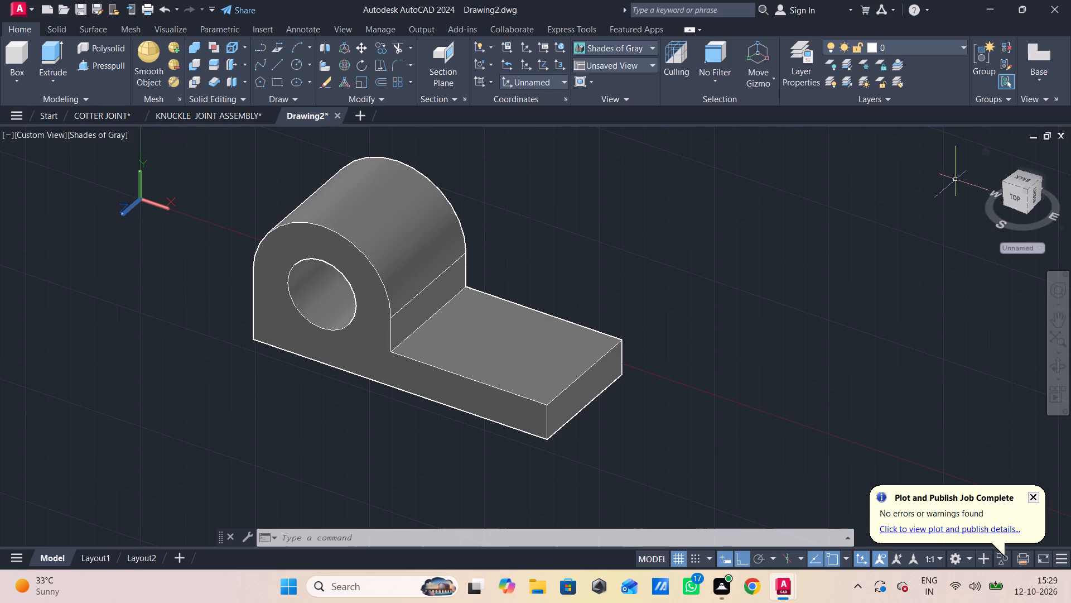
{"action": "middle_click_drag", "start_coordinate": [954, 186], "coordinate": [865, 137], "text": "shift"}
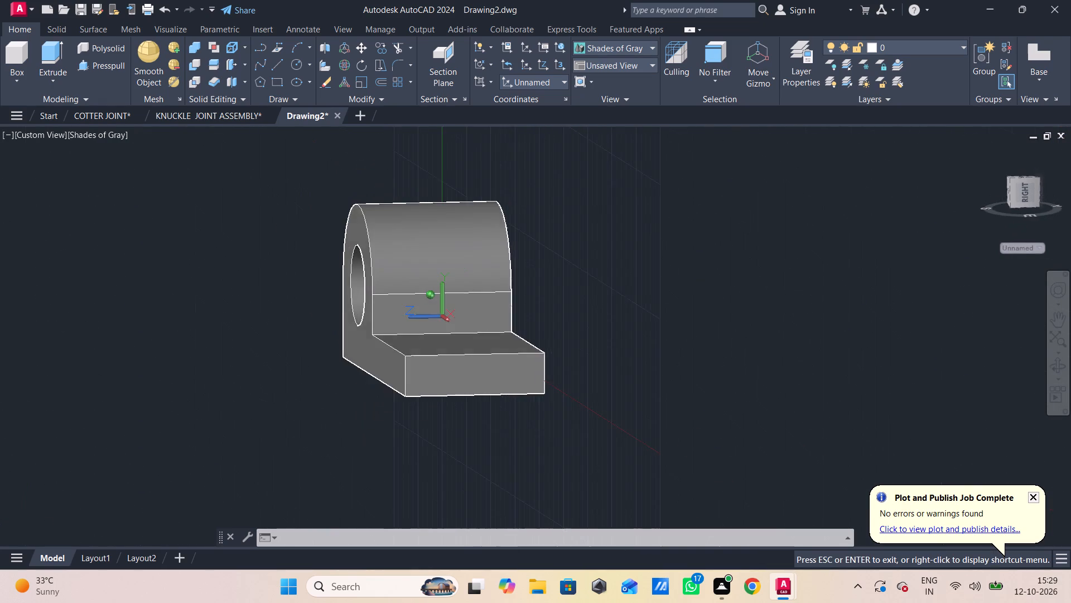
{"action": "middle_click_drag", "start_coordinate": [865, 137], "coordinate": [840, 140], "text": "shift"}
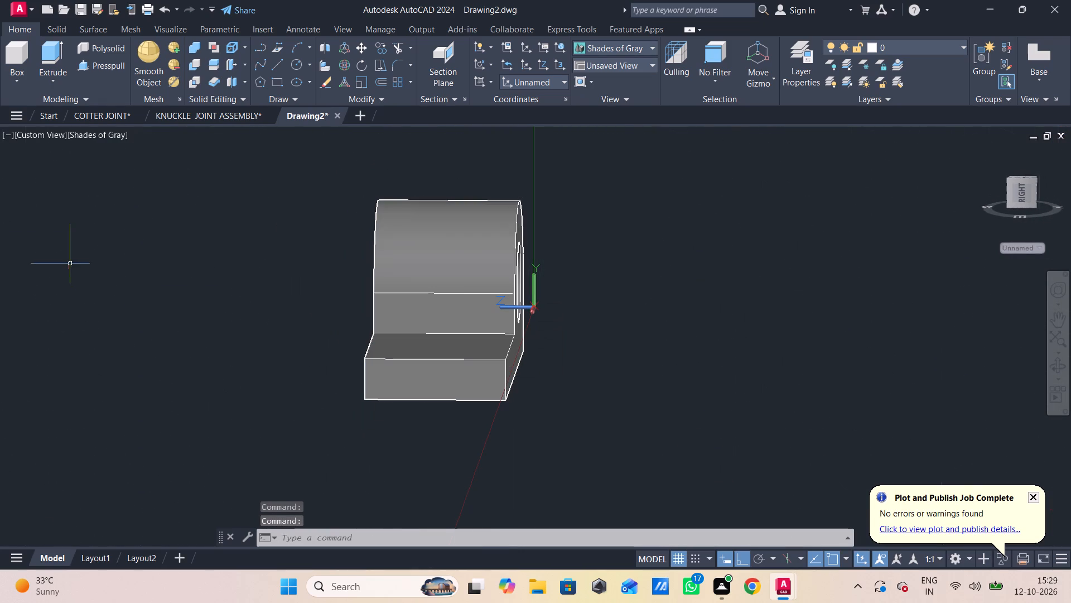
{"action": "left_click", "coordinate": [31, 133]}
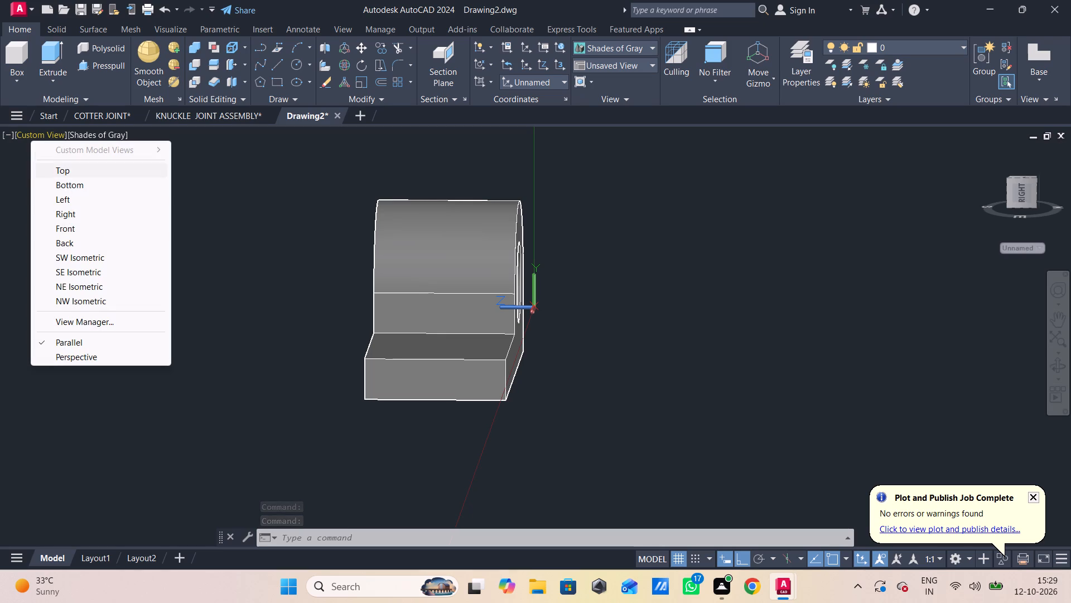
{"action": "left_click", "coordinate": [70, 211]}
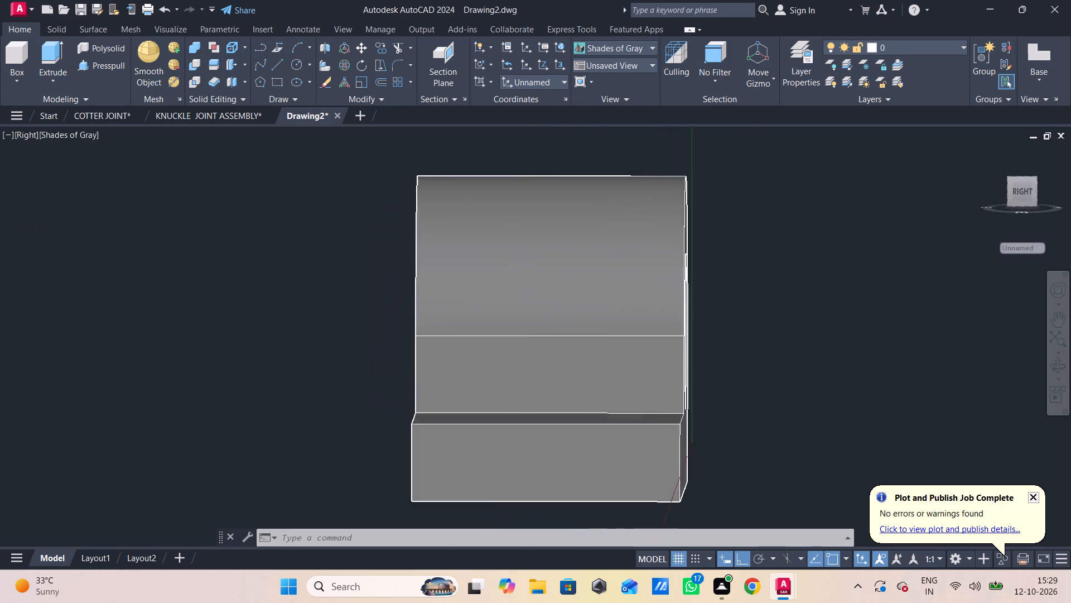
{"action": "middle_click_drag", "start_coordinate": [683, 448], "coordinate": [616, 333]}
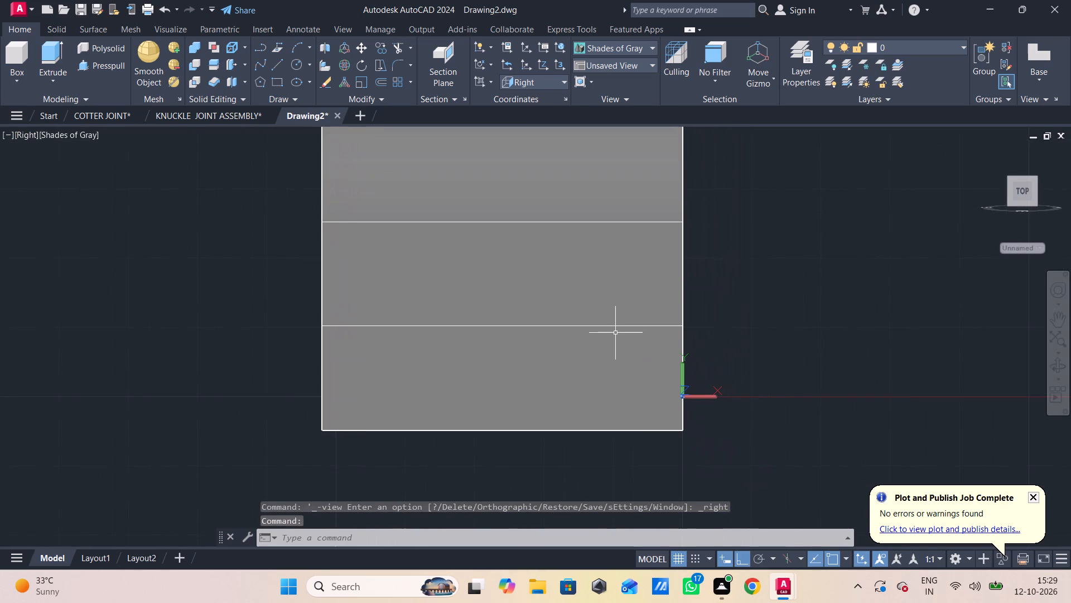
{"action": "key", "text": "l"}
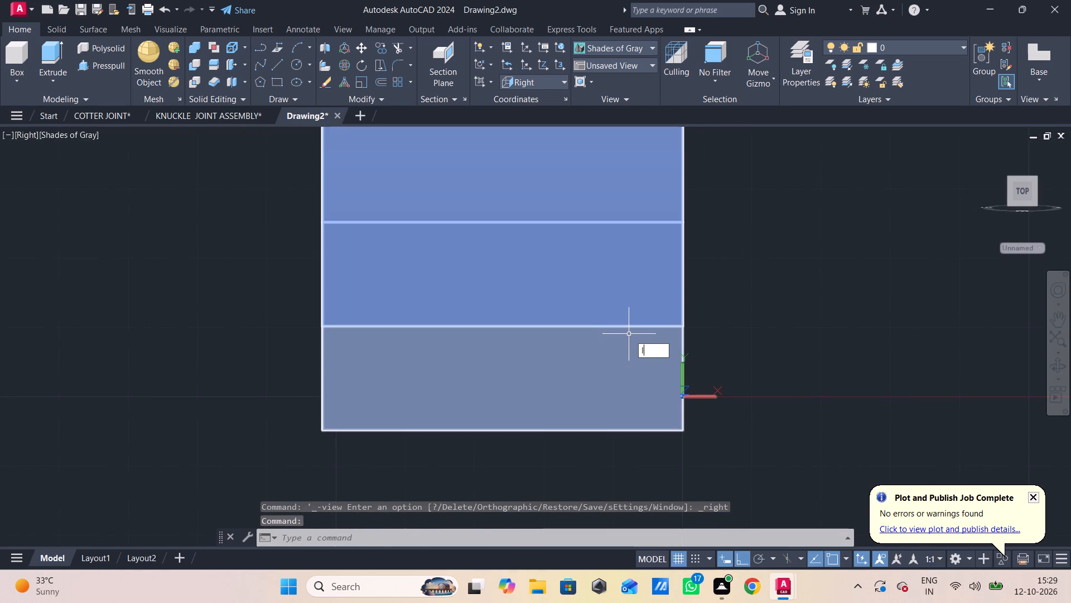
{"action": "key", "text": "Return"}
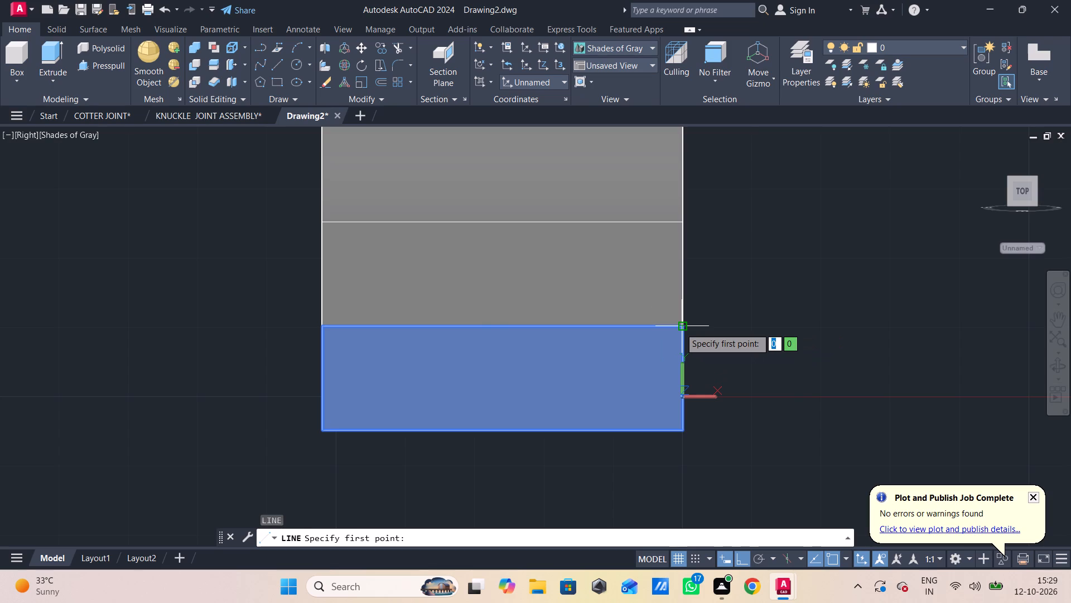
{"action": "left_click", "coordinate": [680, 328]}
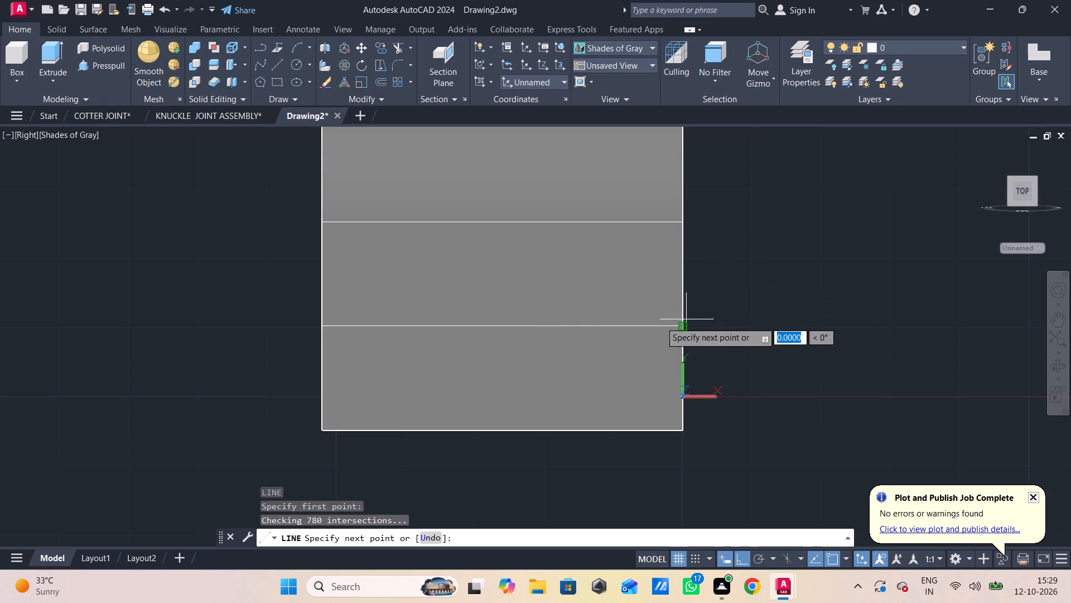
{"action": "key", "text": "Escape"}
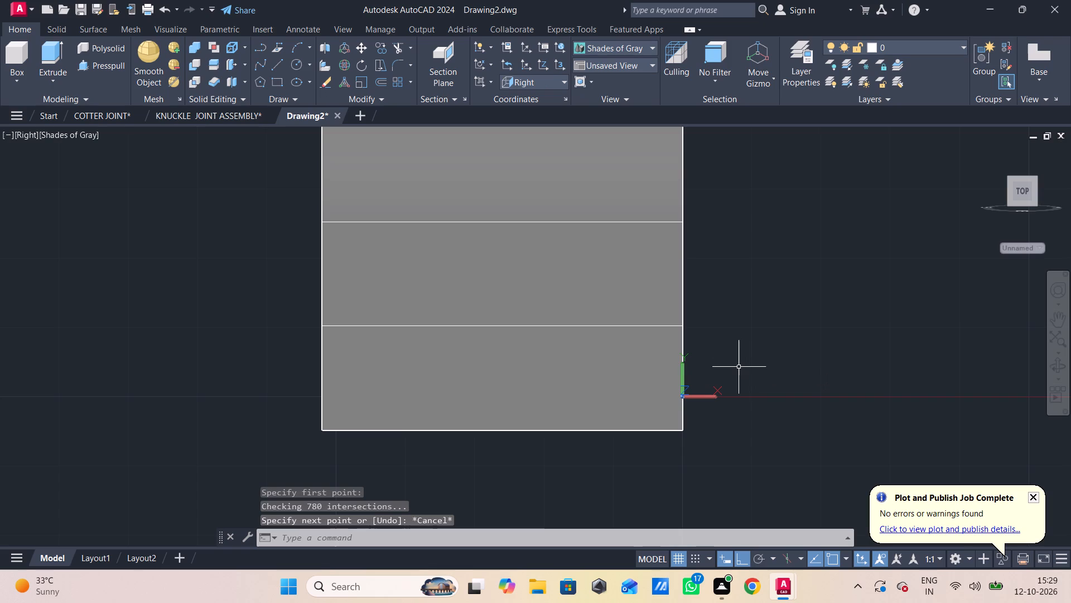
Place the UCS origin on the arm's end face, with the X axis horizontal and the Y axis vertical.
{"action": "type", "text": "ucs"}
{"action": "key", "text": "space"}
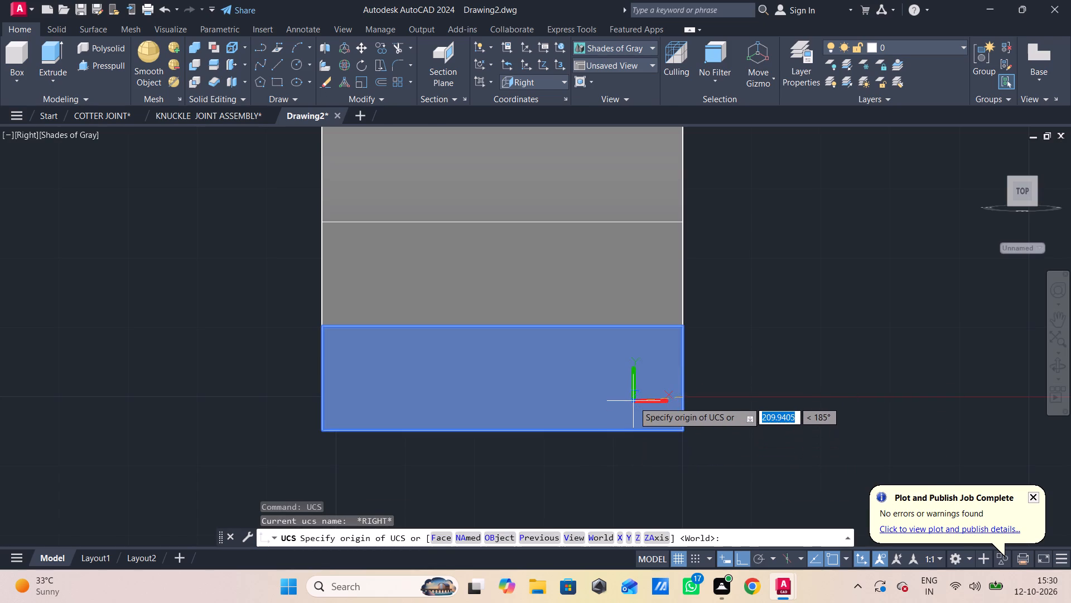
{"action": "left_click", "coordinate": [591, 386]}
{"action": "left_click", "coordinate": [658, 396]}
{"action": "left_click", "coordinate": [580, 255]}
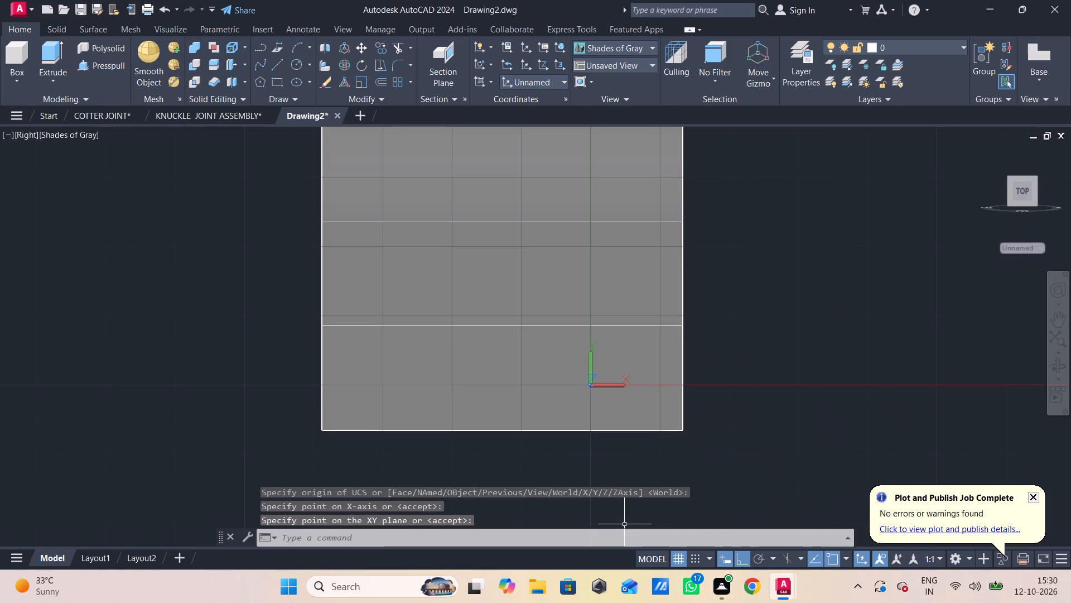
Draw a closed rectangle of lines, 10 wide and 26 high, extending down from the upper right corner of the arm's end face.
{"action": "type", "text": "l"}
{"action": "key", "text": "space"}
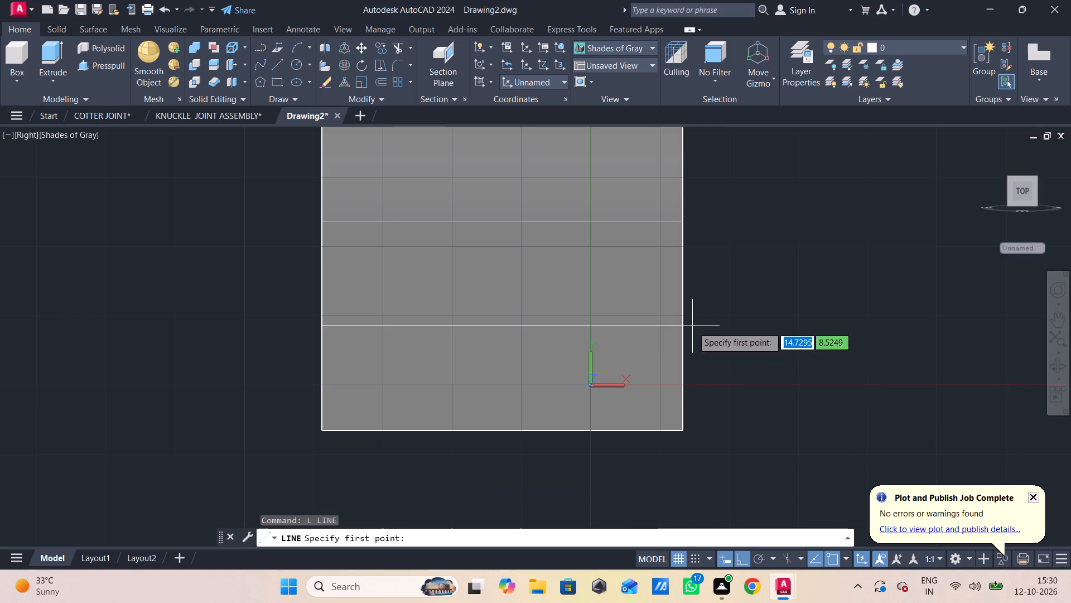
{"action": "scroll", "coordinate": [682, 329], "scroll_direction": "up", "scroll_amount": 2}
{"action": "left_click", "coordinate": [682, 329]}
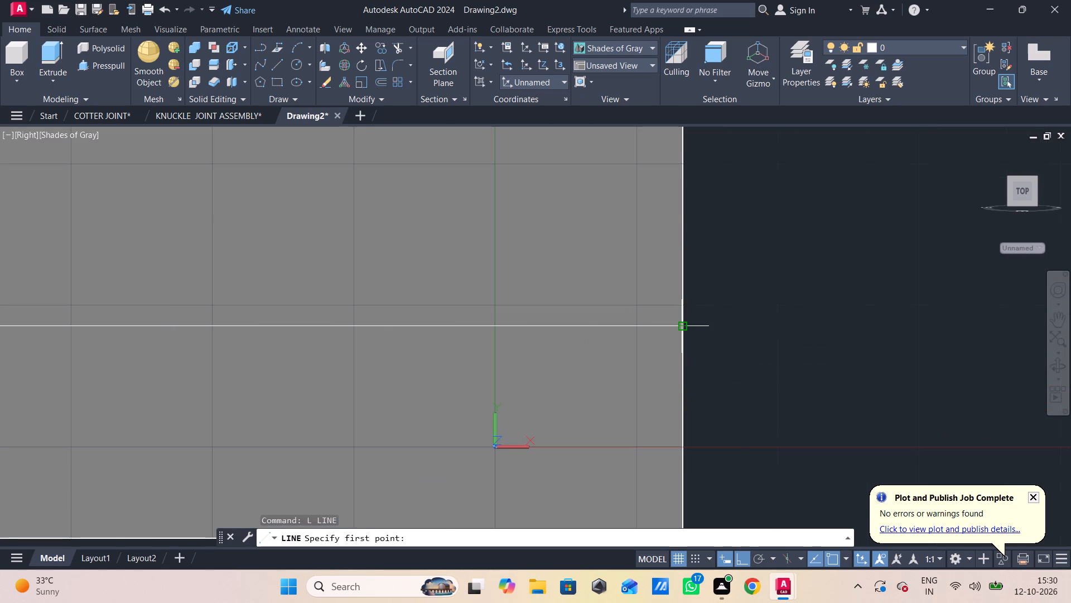
{"action": "type", "text": "10"}
{"action": "key", "text": "Return"}
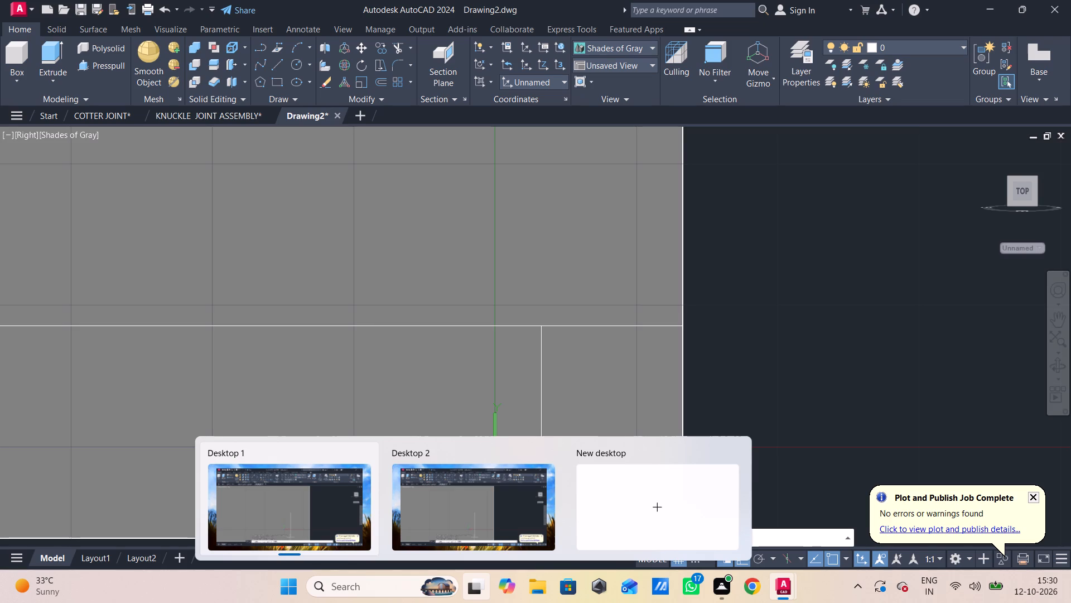
{"action": "middle_click_drag", "start_coordinate": [479, 509], "coordinate": [490, 455]}
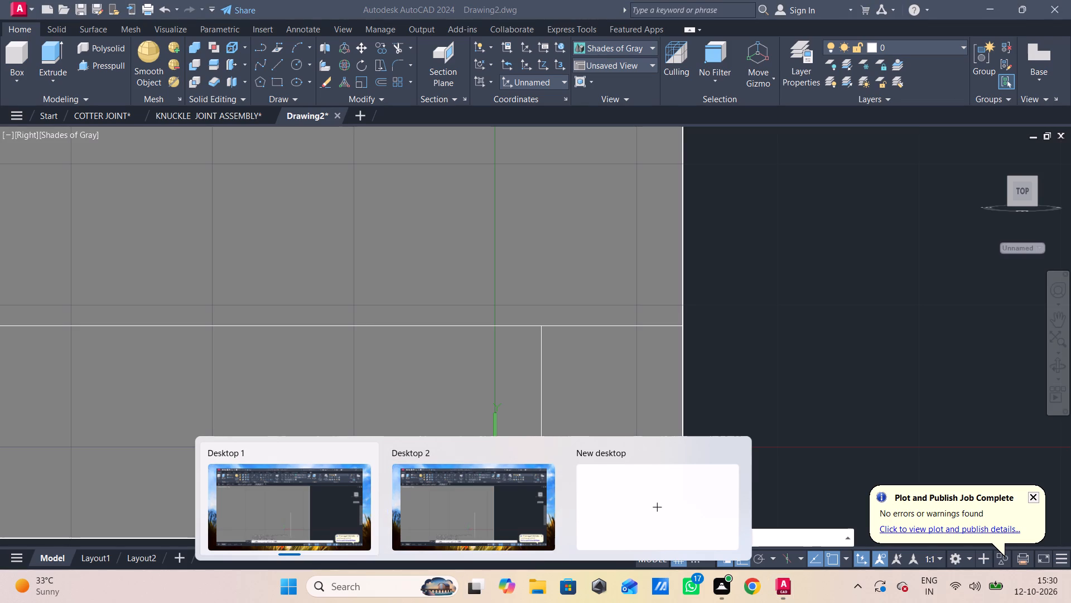
{"action": "scroll", "coordinate": [522, 357], "scroll_direction": "down", "scroll_amount": 1}
{"action": "middle_click_drag", "start_coordinate": [522, 388], "coordinate": [566, 275]}
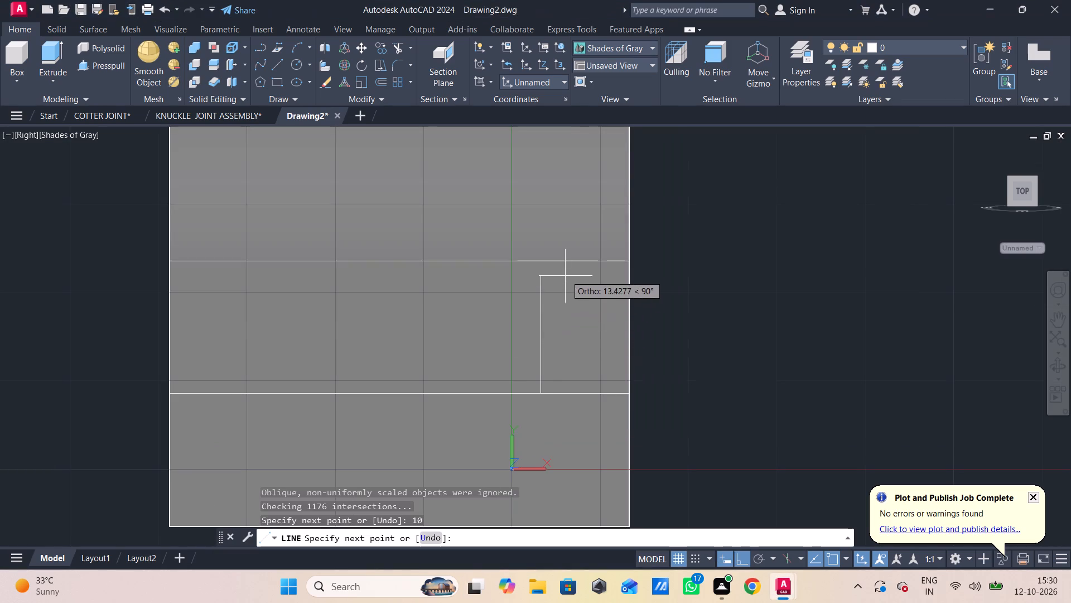
{"action": "middle_click_drag", "start_coordinate": [545, 463], "coordinate": [574, 357]}
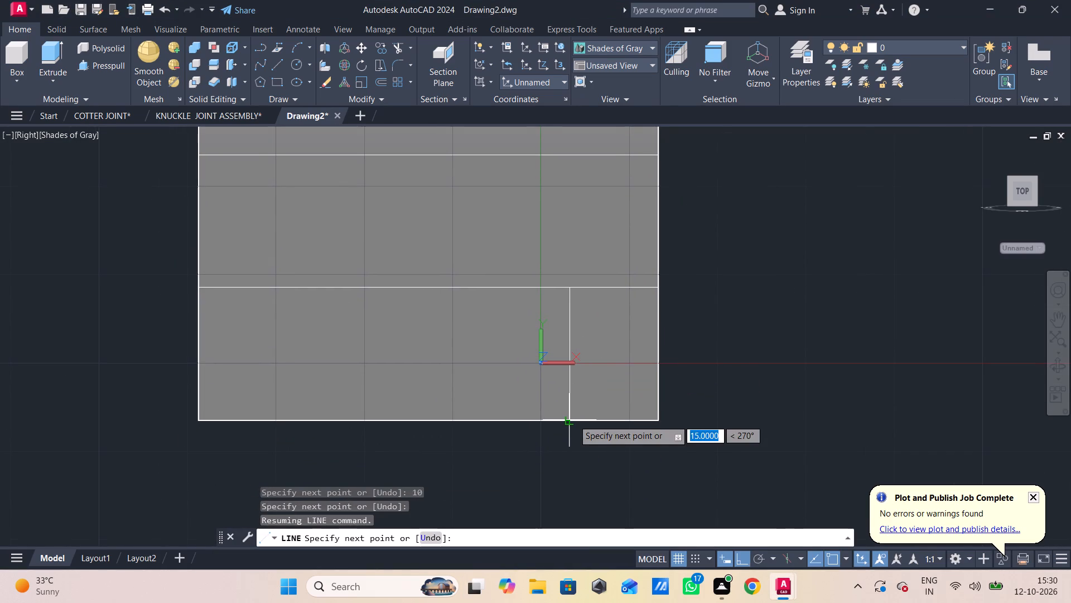
{"action": "type", "text": "26"}
{"action": "key", "text": "Return"}
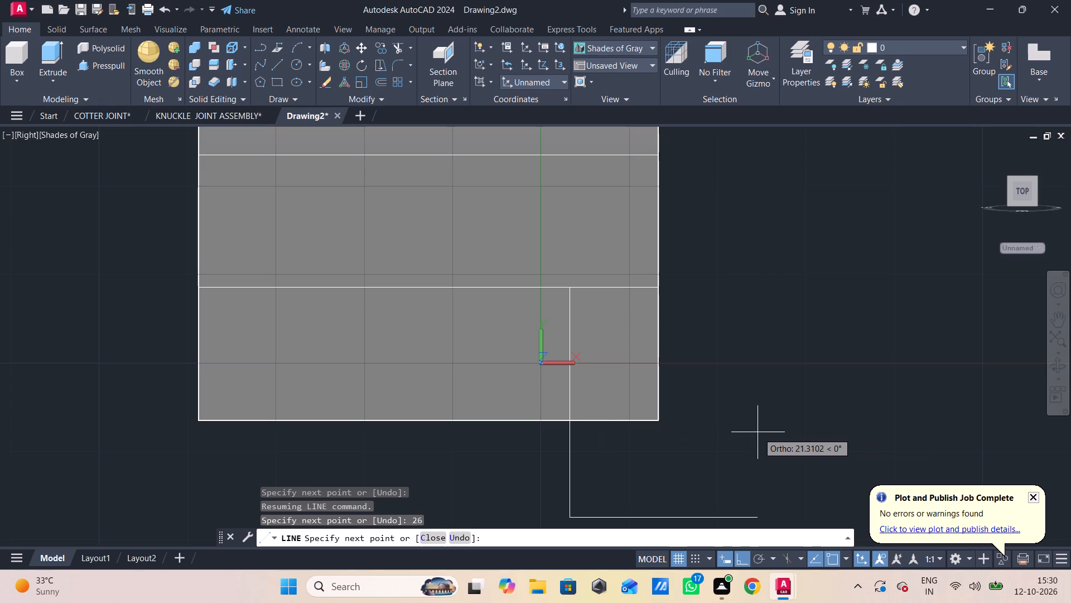
{"action": "type", "text": "10"}
{"action": "key", "text": "Return"}
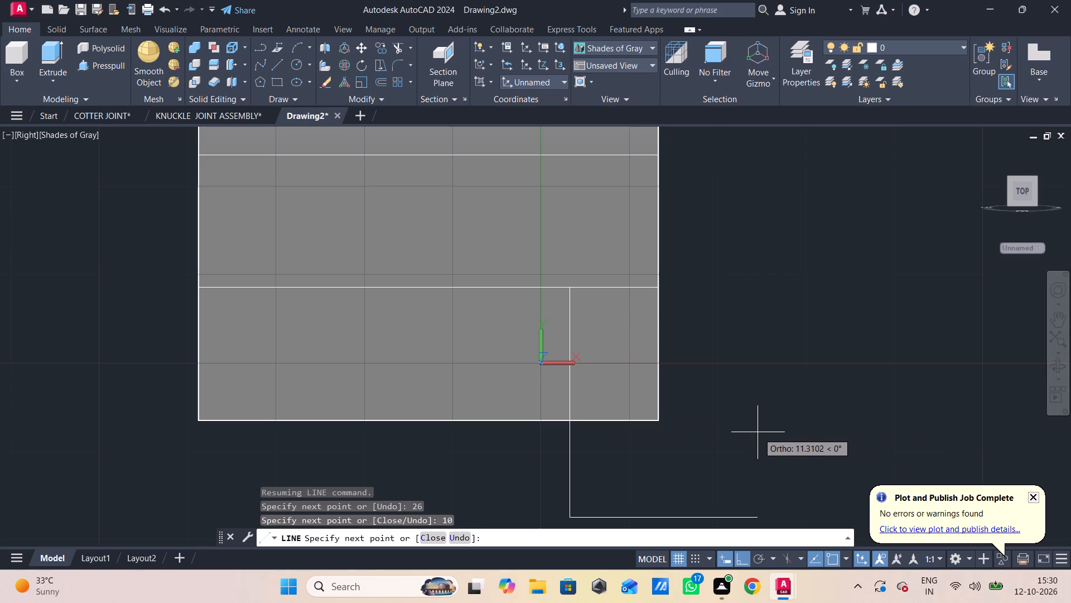
{"action": "left_click", "coordinate": [657, 289]}
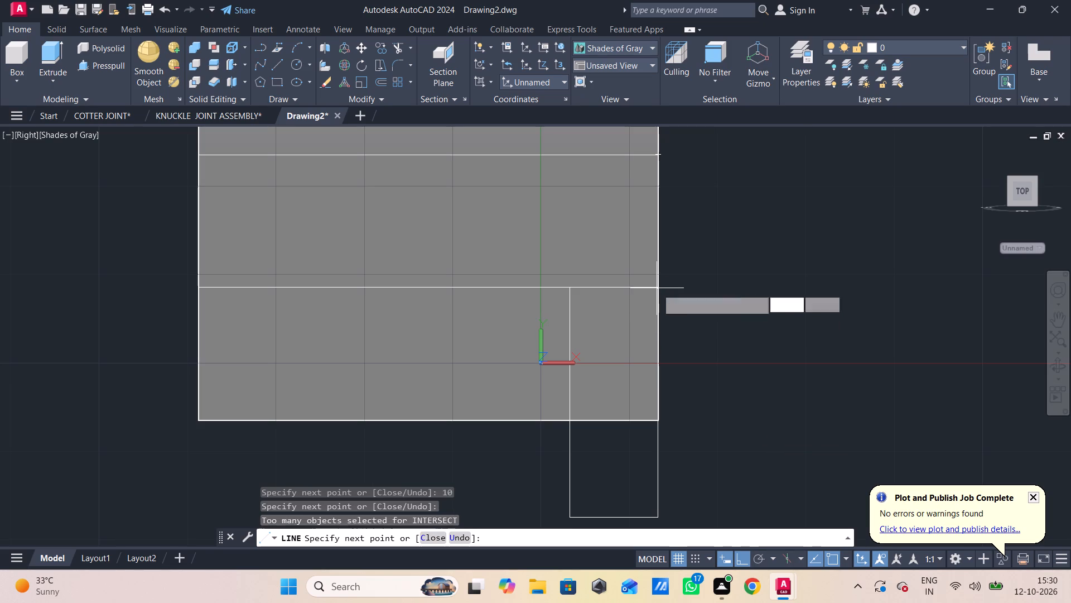
{"action": "key", "text": "Escape"}
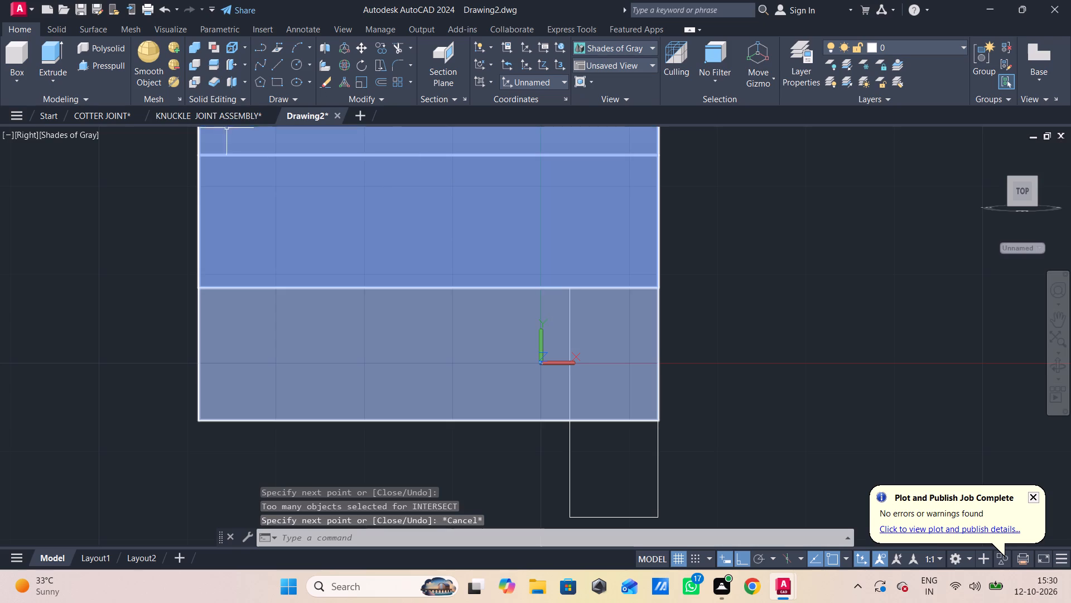
Set the visual style to 2D Wireframe.
{"action": "left_click", "coordinate": [81, 132]}
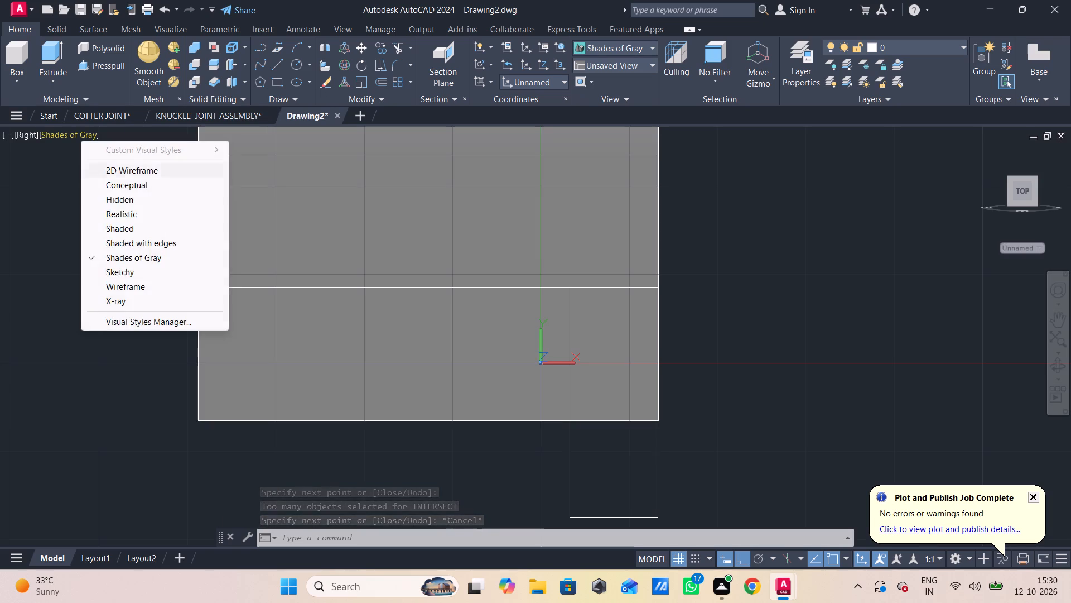
{"action": "left_click", "coordinate": [104, 166]}
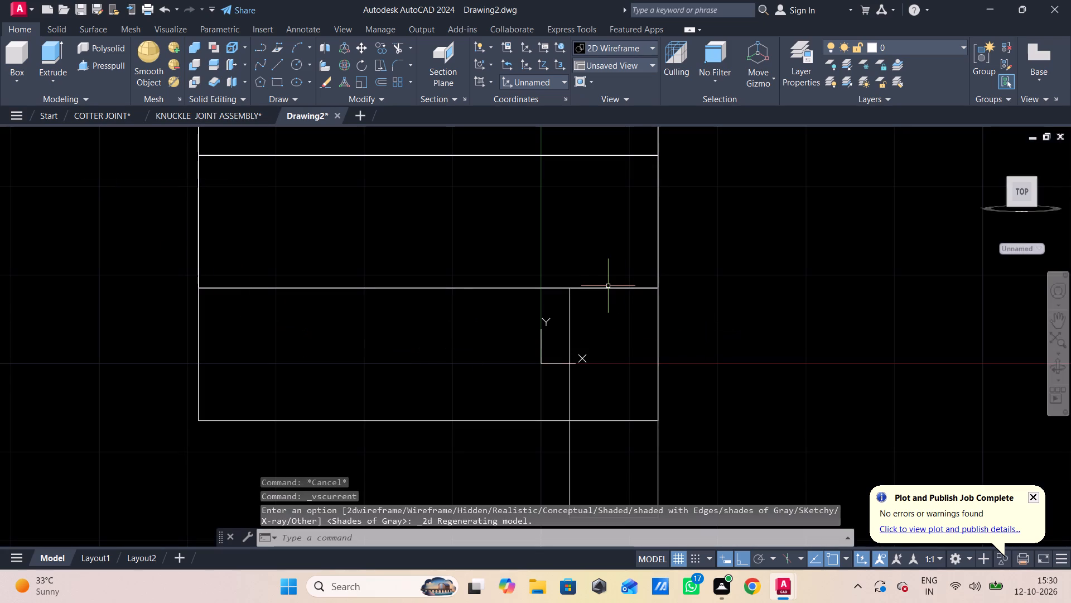
Join the four lines of the 10 by 26 rectangle on the arm's end into a single polyline.
{"action": "left_click", "coordinate": [608, 286]}
{"action": "left_click", "coordinate": [570, 330]}
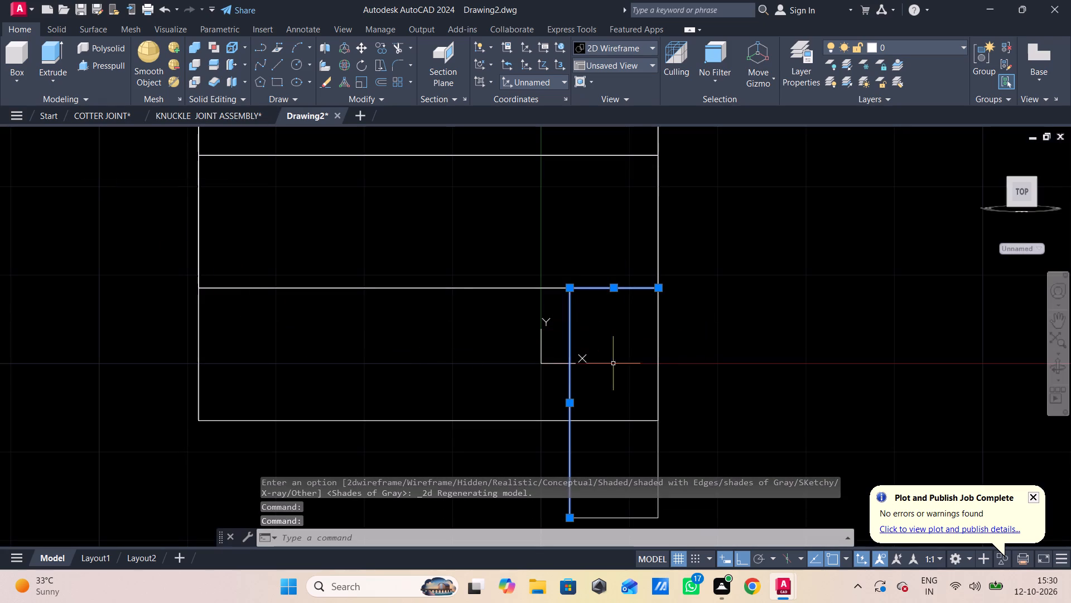
{"action": "left_click", "coordinate": [657, 342]}
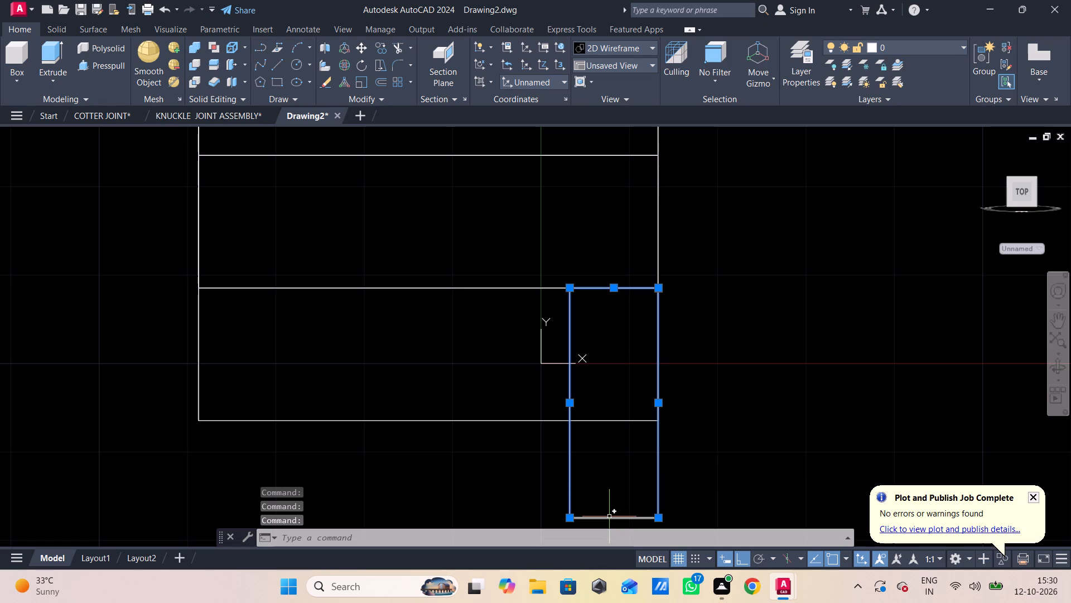
{"action": "left_click", "coordinate": [609, 518]}
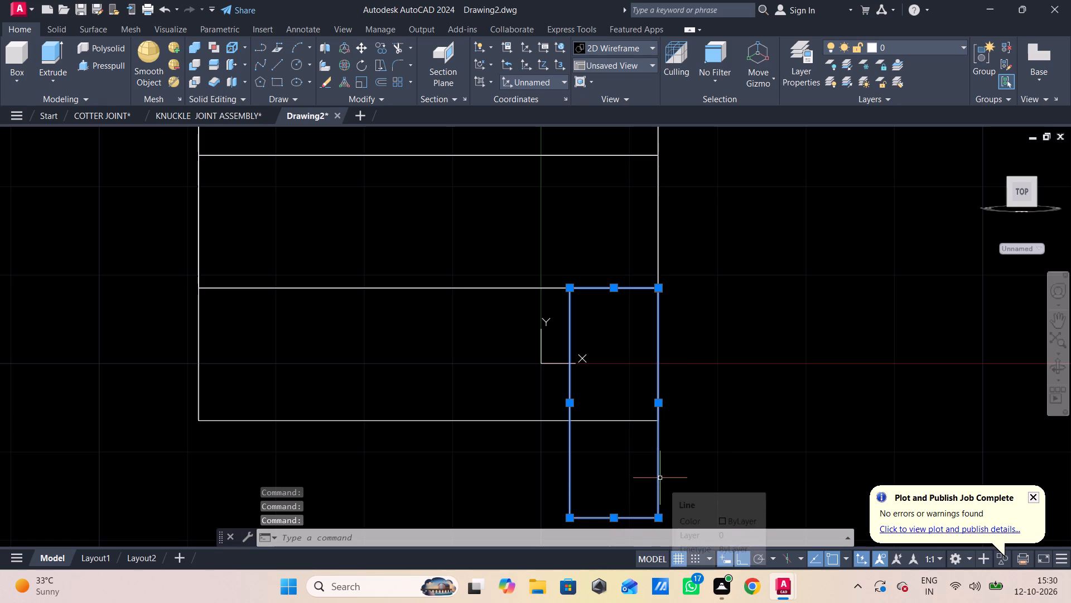
{"action": "key", "text": "j"}
{"action": "key", "text": "Return"}
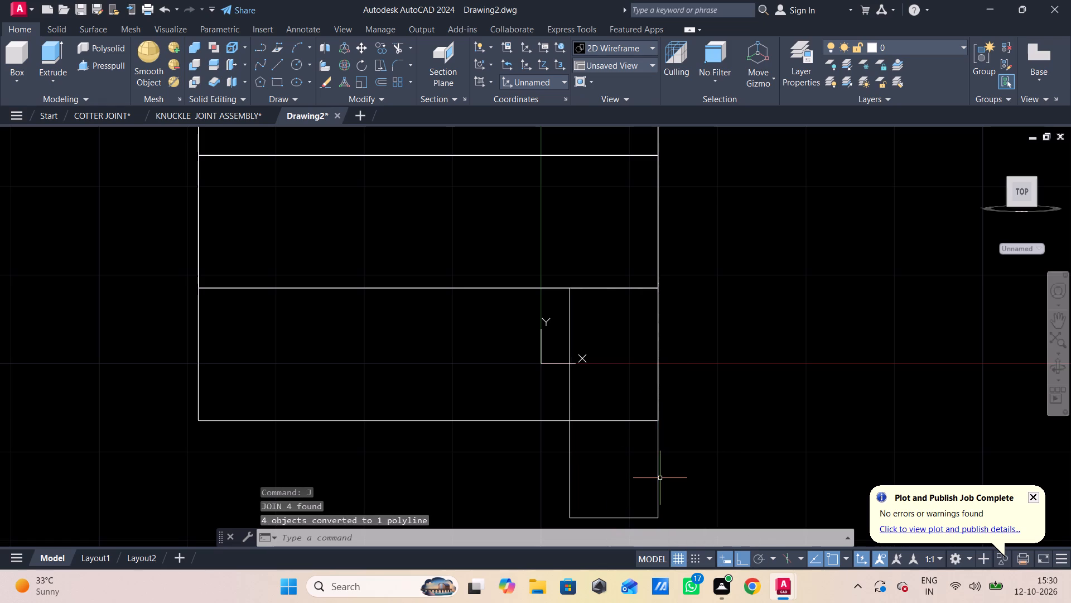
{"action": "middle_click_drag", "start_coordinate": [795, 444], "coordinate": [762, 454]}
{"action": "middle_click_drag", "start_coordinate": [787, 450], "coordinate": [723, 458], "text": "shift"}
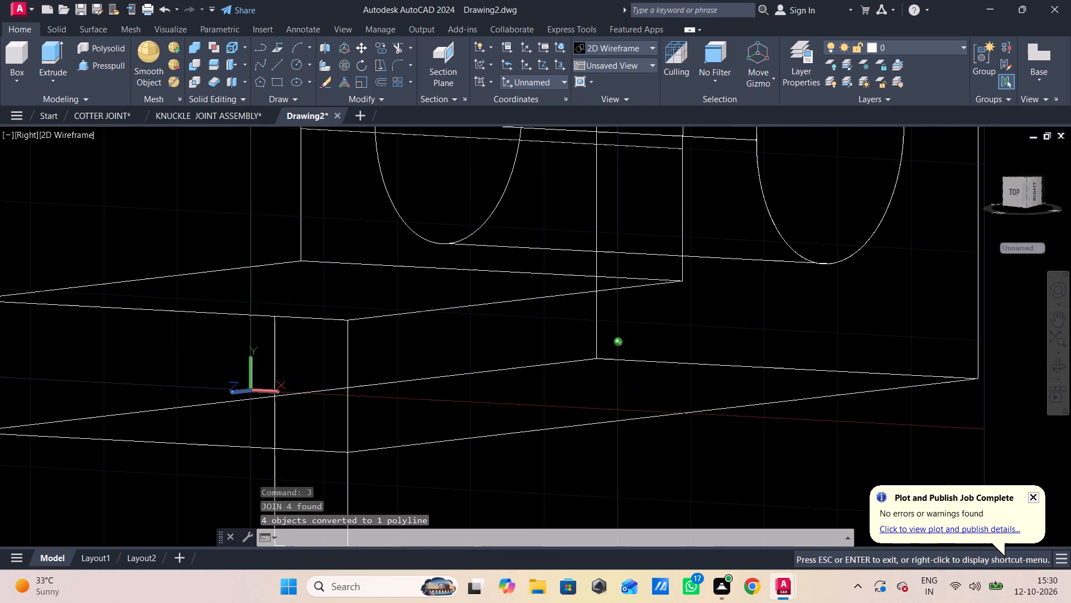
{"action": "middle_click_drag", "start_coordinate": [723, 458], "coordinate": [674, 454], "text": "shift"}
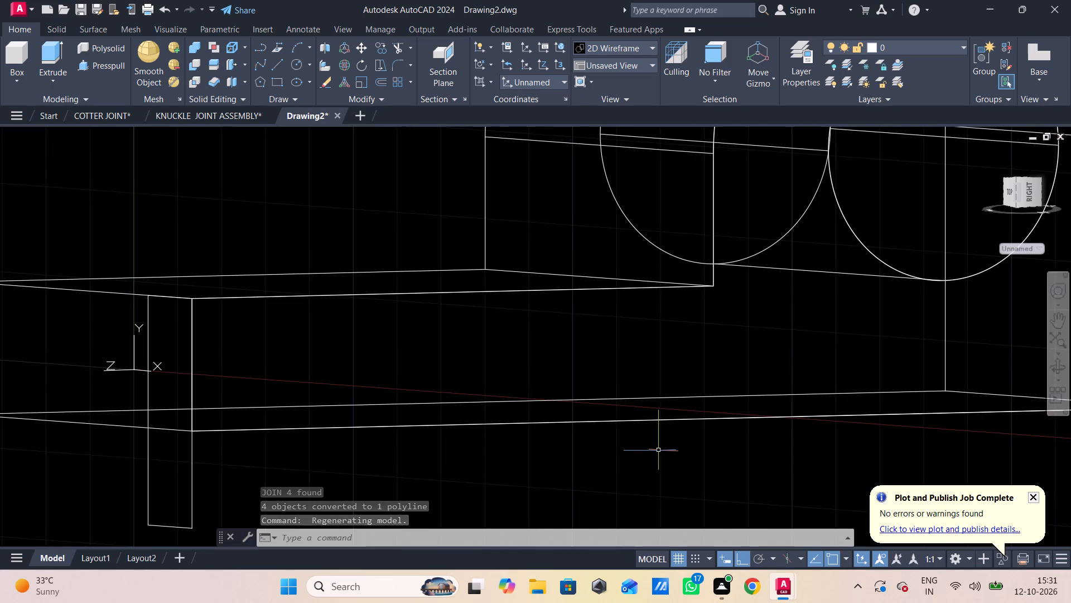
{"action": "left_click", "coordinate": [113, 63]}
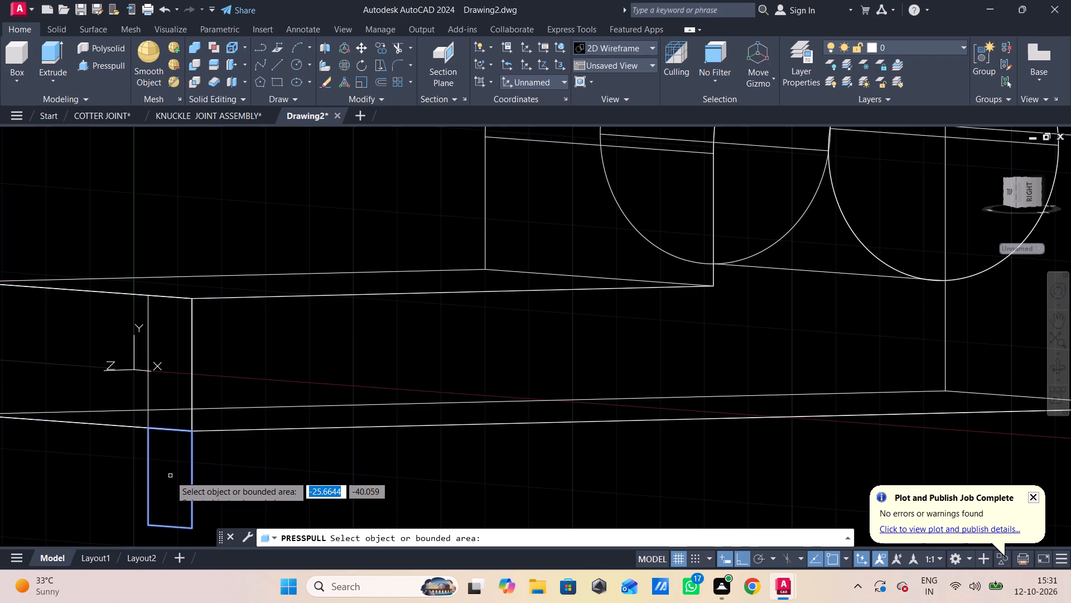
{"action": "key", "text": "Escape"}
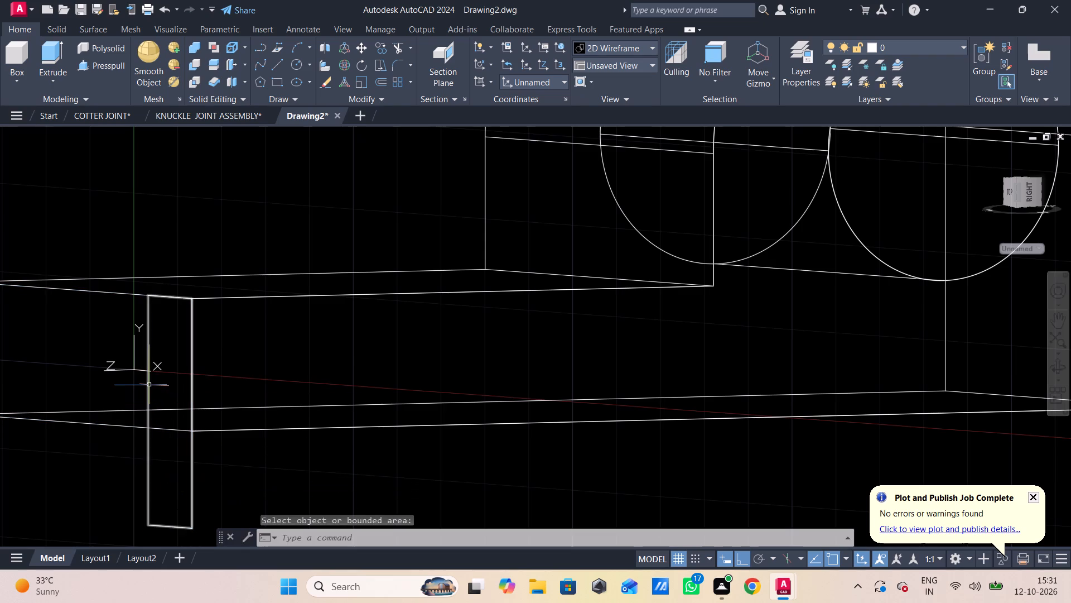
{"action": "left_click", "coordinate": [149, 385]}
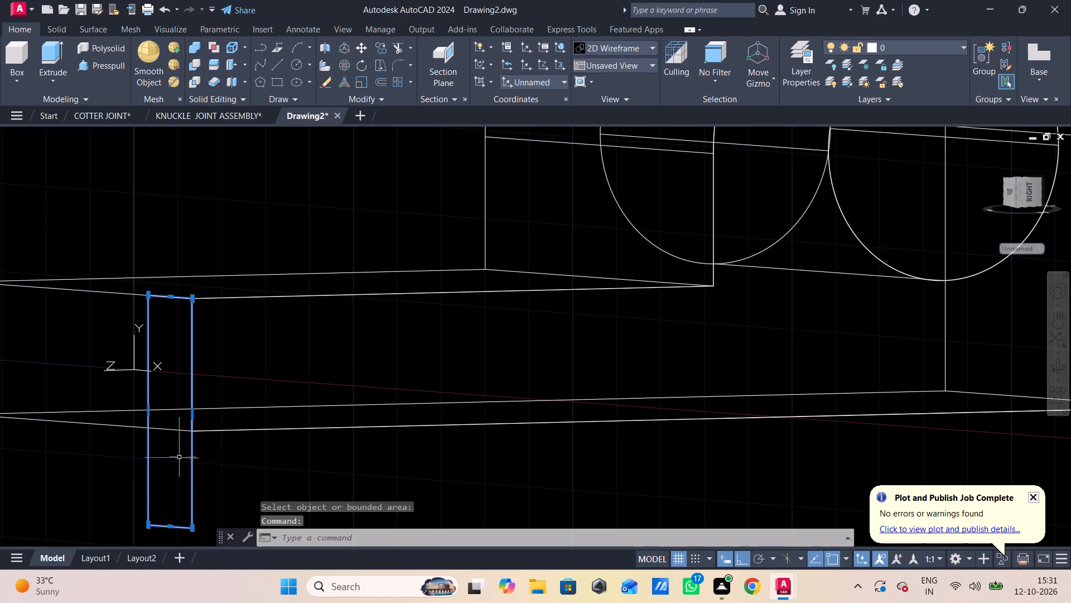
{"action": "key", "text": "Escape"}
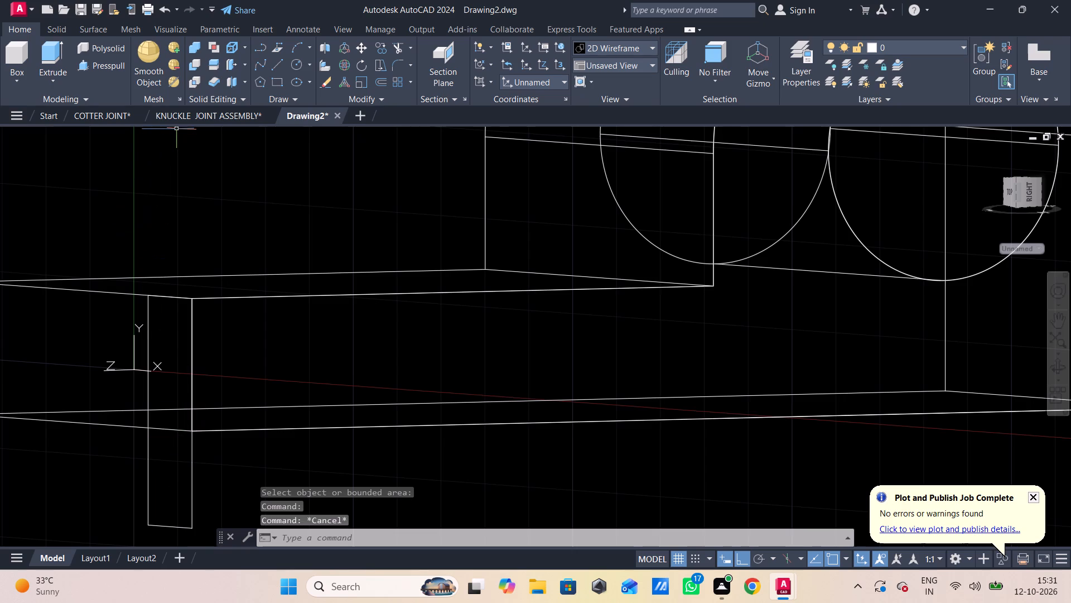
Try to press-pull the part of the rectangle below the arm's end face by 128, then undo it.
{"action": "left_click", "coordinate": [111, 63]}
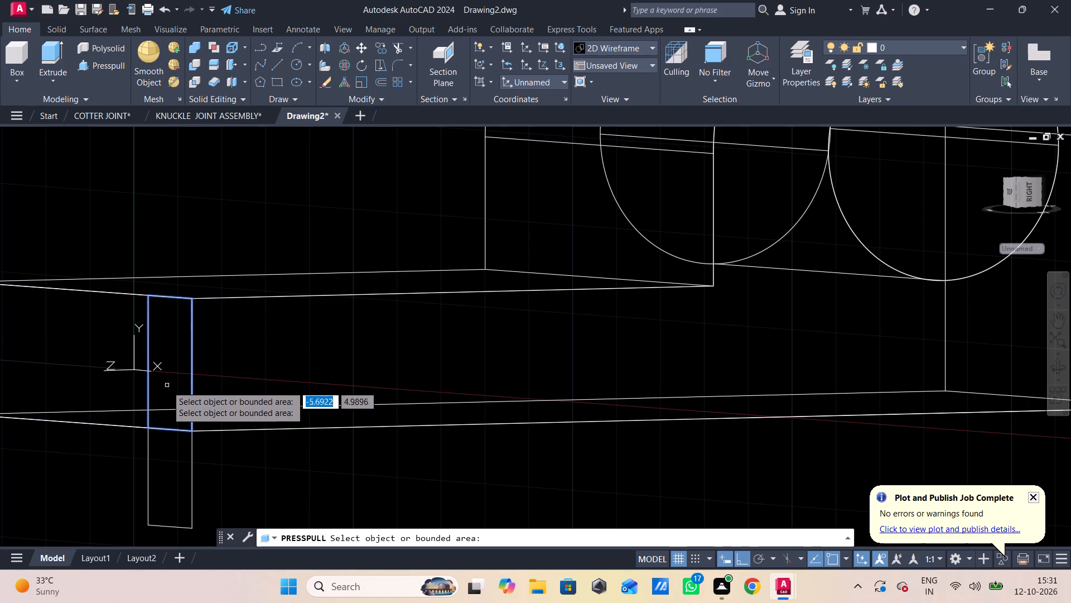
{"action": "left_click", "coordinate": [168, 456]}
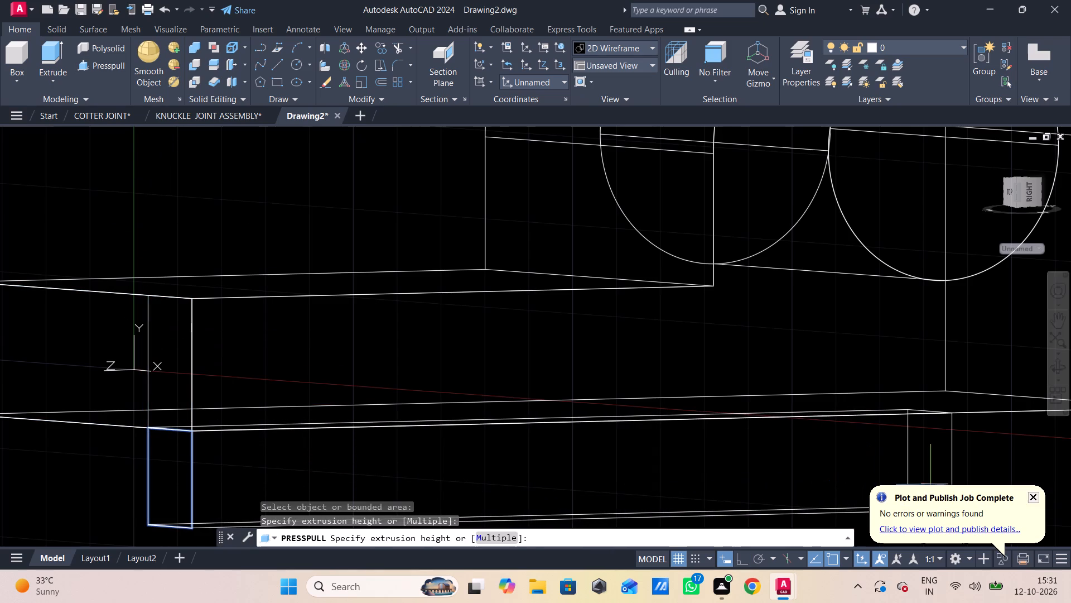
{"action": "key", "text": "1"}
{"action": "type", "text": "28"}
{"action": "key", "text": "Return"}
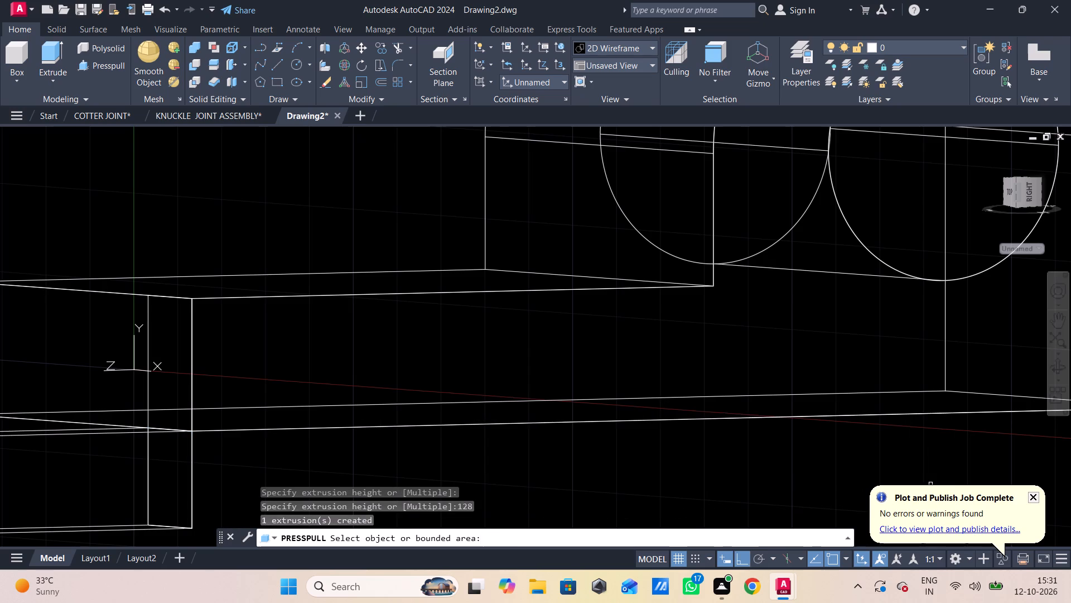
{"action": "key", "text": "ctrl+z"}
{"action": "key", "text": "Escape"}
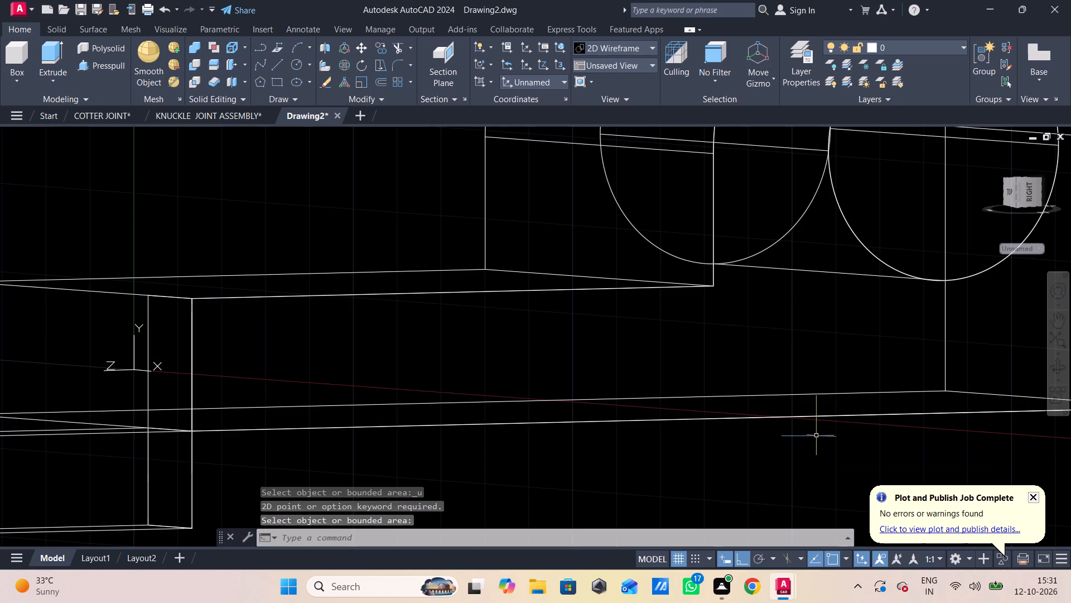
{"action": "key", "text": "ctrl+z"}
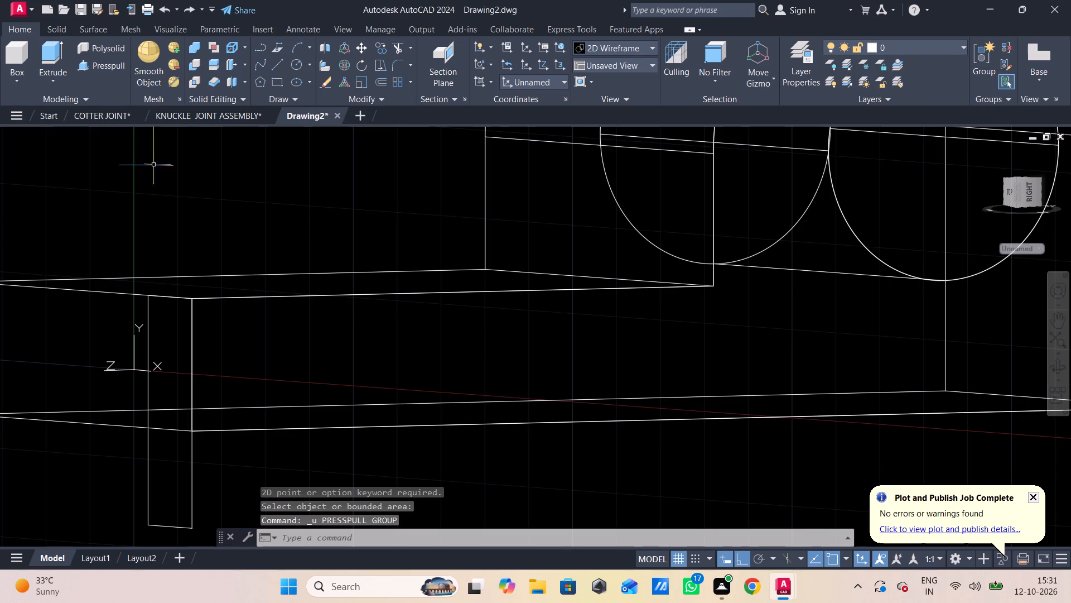
Press-pull the part of the rectangle below the arm's end face by -128, running back beneath the arm.
{"action": "left_click", "coordinate": [87, 63]}
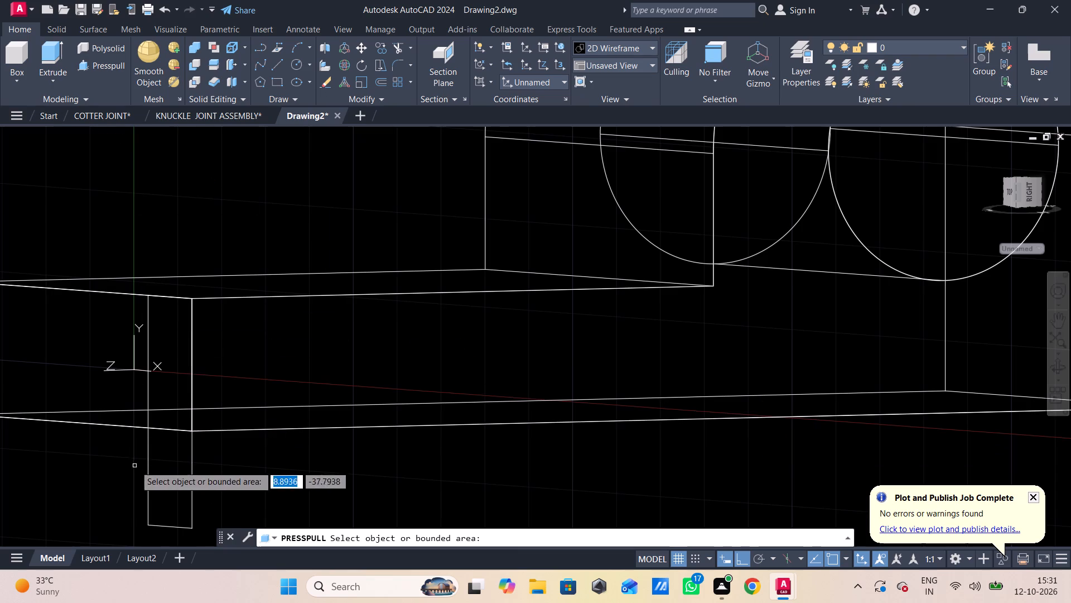
{"action": "left_click", "coordinate": [162, 470]}
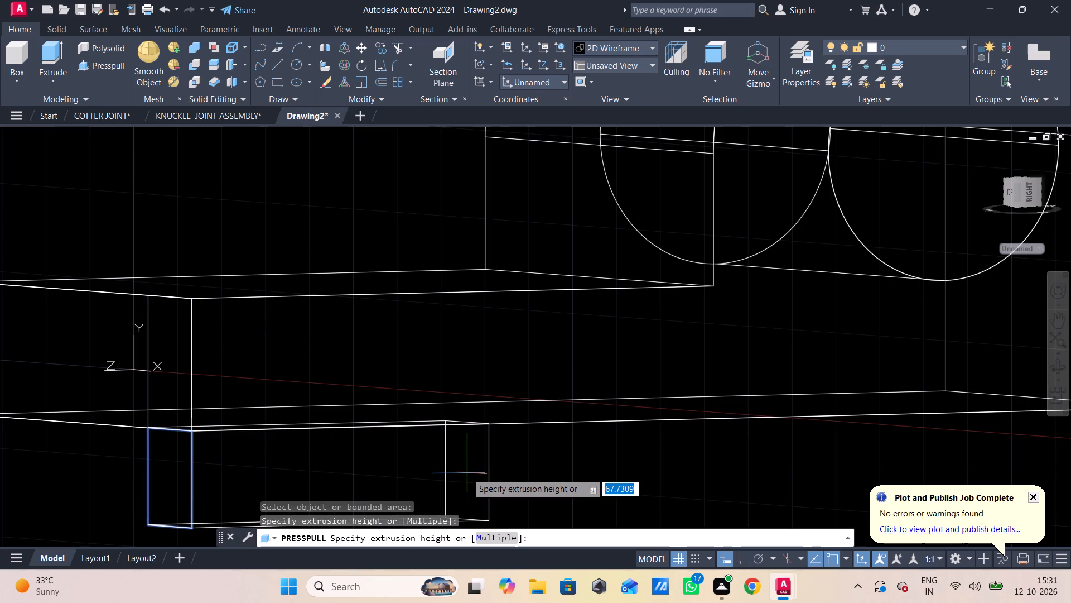
{"action": "type", "text": "-128"}
{"action": "key", "text": "Return"}
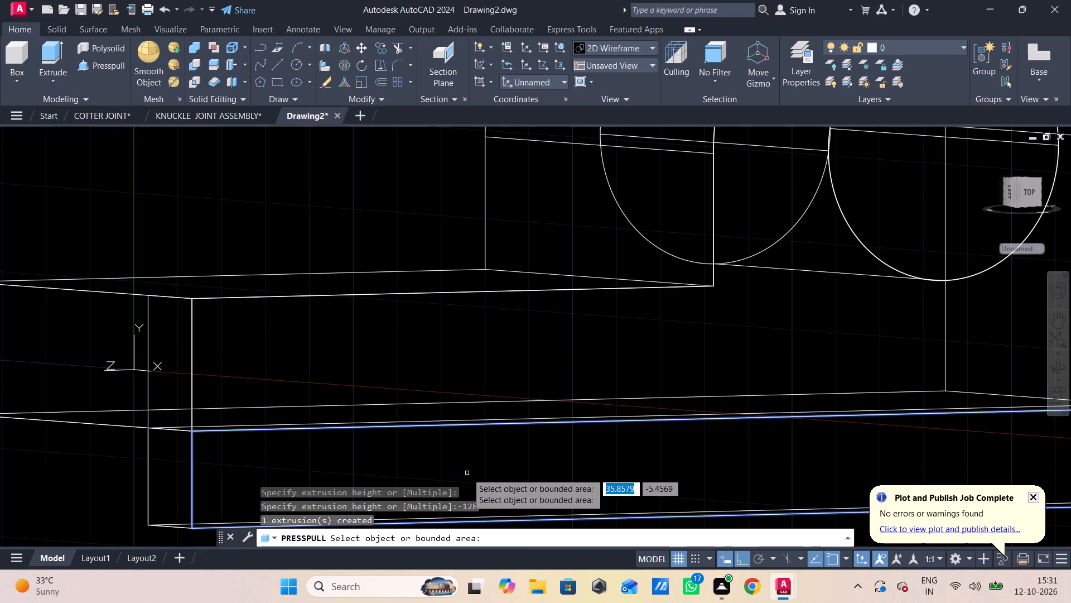
{"action": "key", "text": "Escape"}
Set the visual style to Shades of Gray and orbit to show the top of the arm and its end face.
{"action": "scroll", "coordinate": [474, 492], "scroll_direction": "down", "scroll_amount": 2}
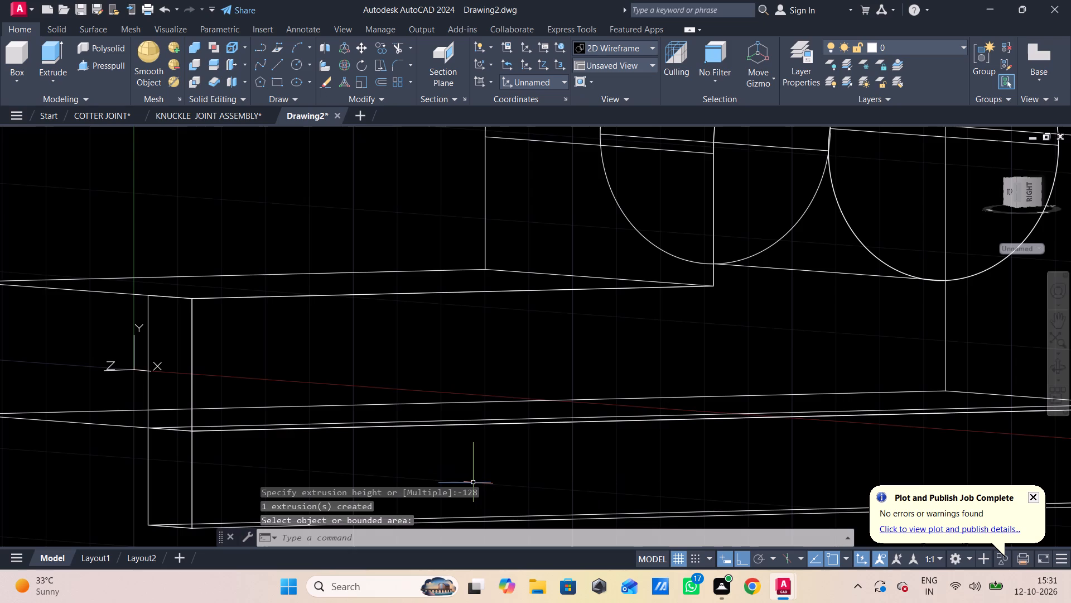
{"action": "left_click", "coordinate": [73, 133]}
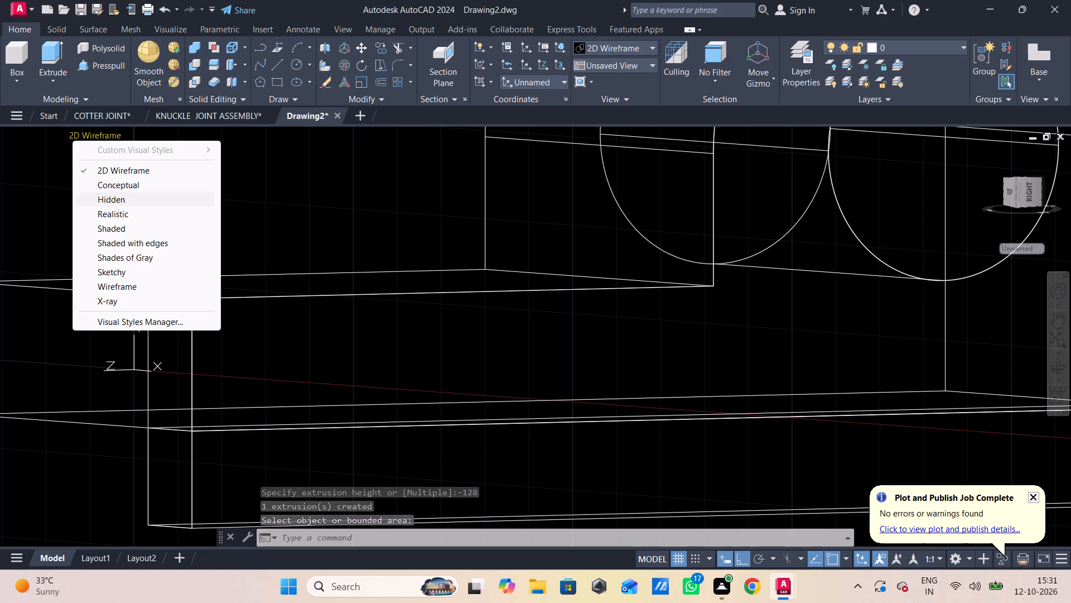
{"action": "left_click", "coordinate": [109, 259]}
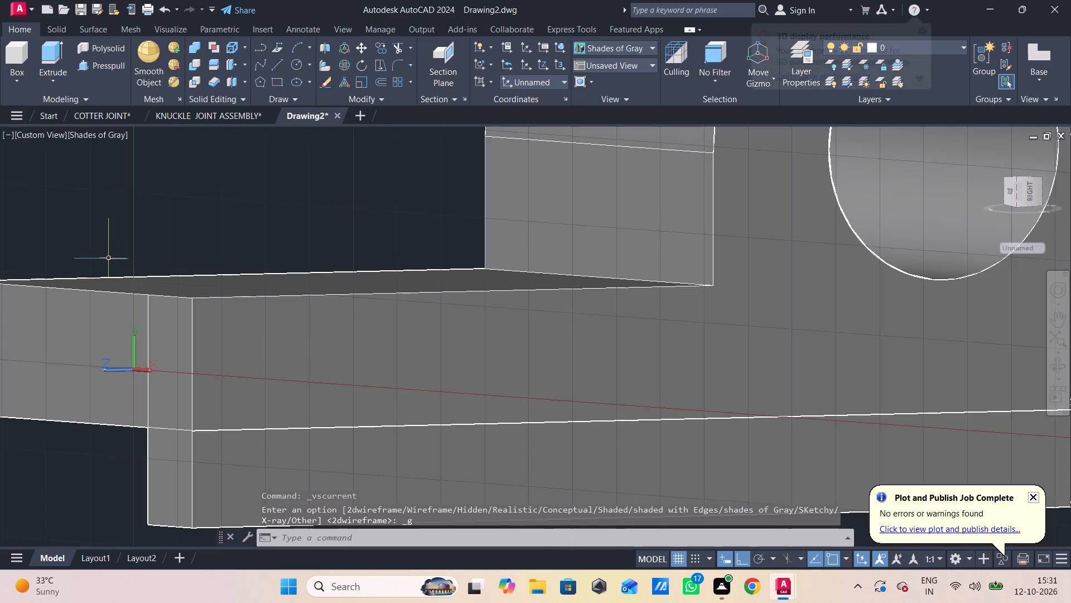
{"action": "scroll", "coordinate": [116, 299], "scroll_direction": "down", "scroll_amount": 1}
{"action": "middle_click_drag", "start_coordinate": [116, 329], "coordinate": [241, 373], "text": "shift"}
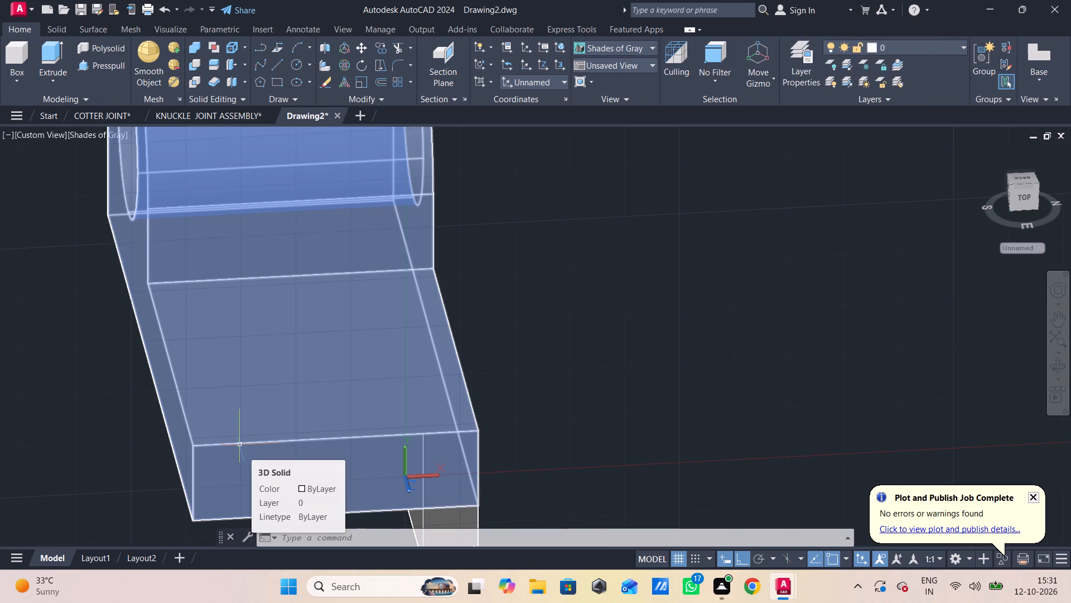
{"action": "key", "text": "Escape"}
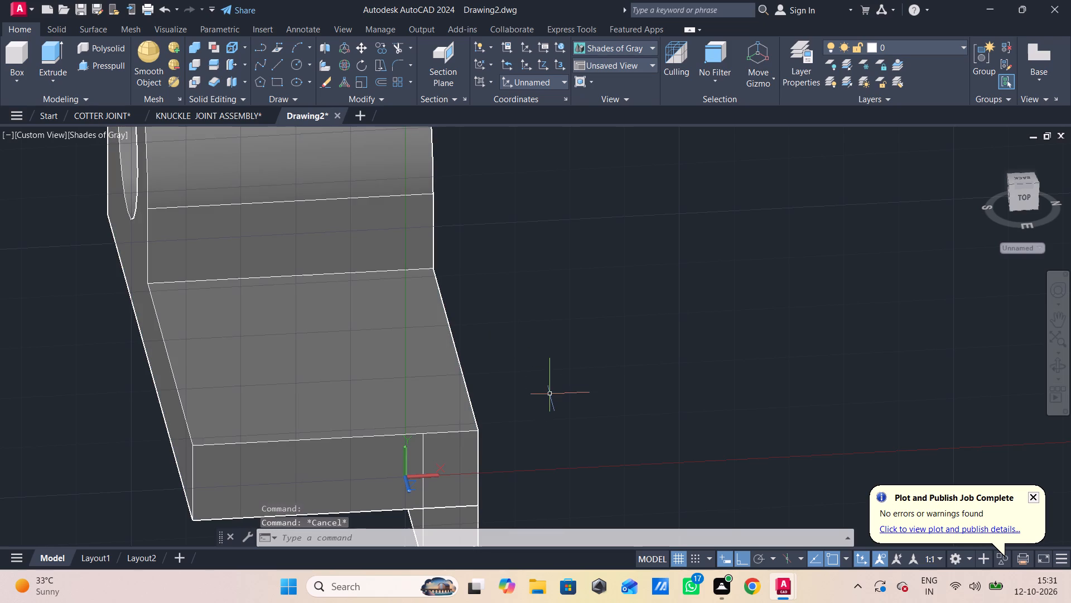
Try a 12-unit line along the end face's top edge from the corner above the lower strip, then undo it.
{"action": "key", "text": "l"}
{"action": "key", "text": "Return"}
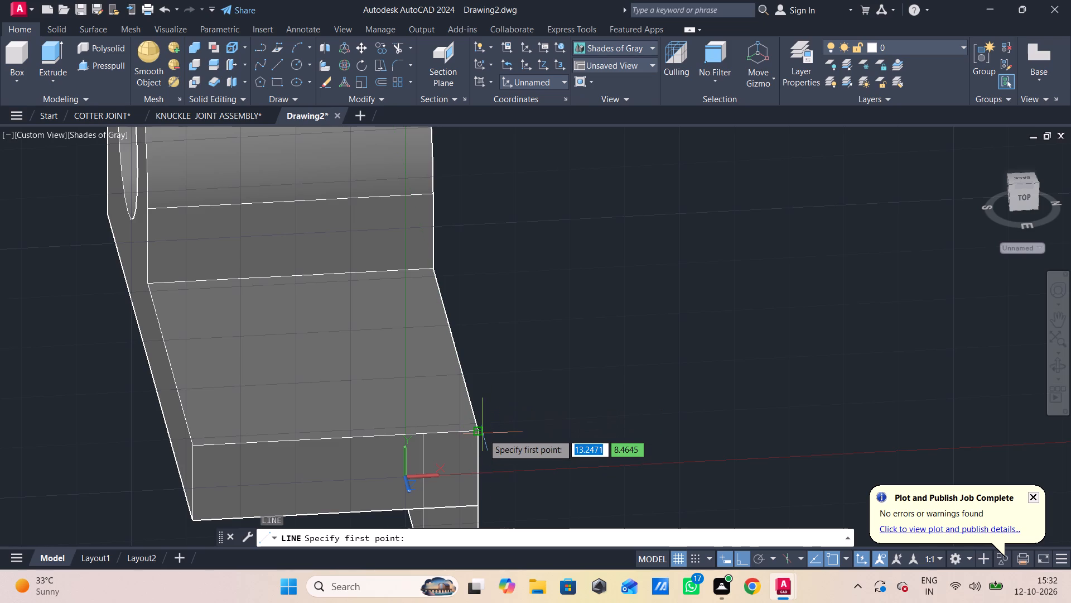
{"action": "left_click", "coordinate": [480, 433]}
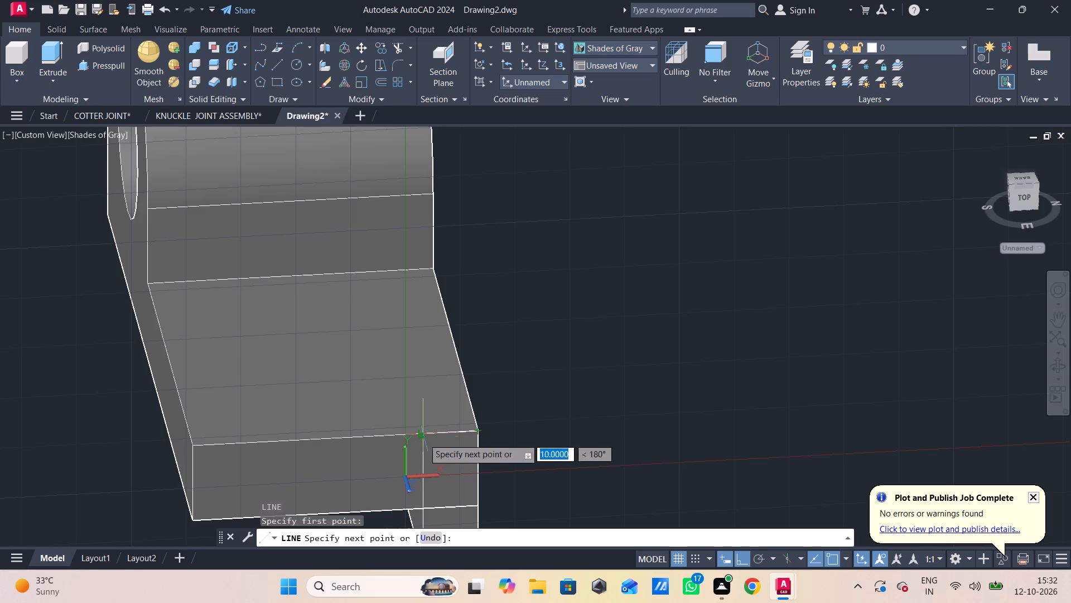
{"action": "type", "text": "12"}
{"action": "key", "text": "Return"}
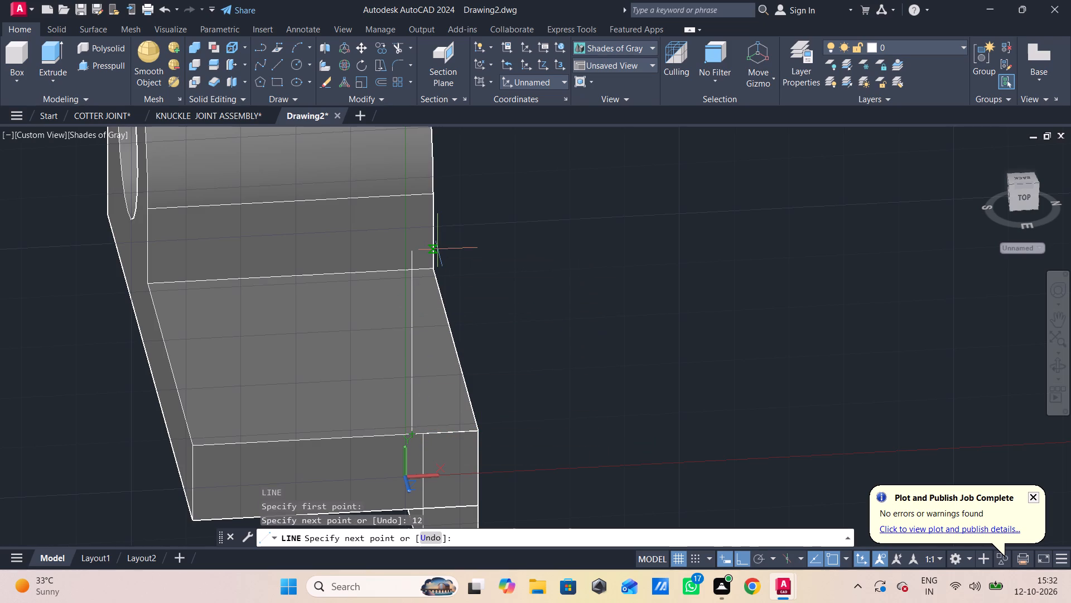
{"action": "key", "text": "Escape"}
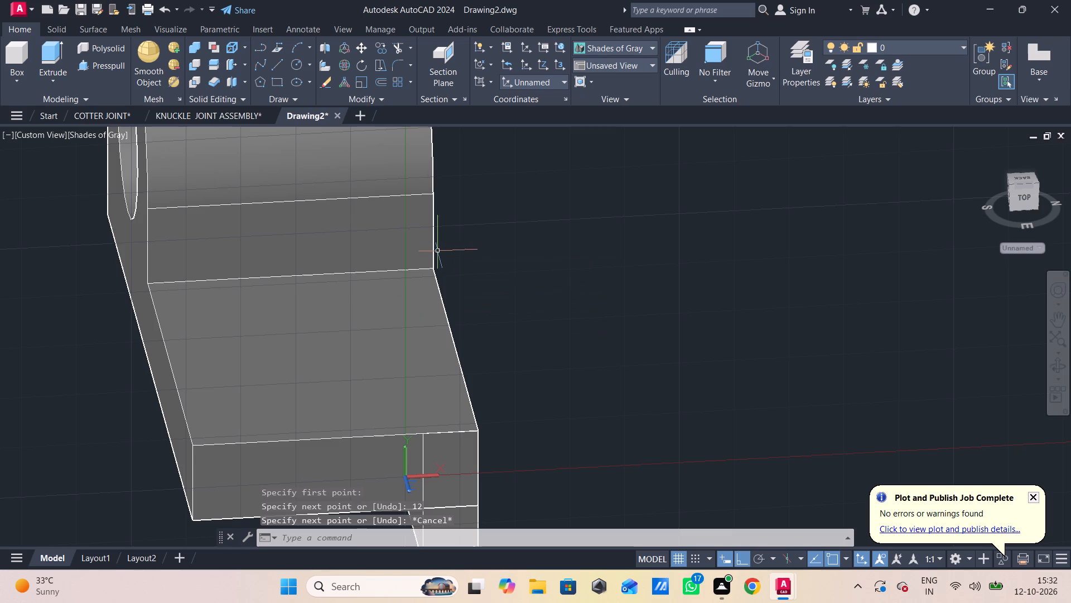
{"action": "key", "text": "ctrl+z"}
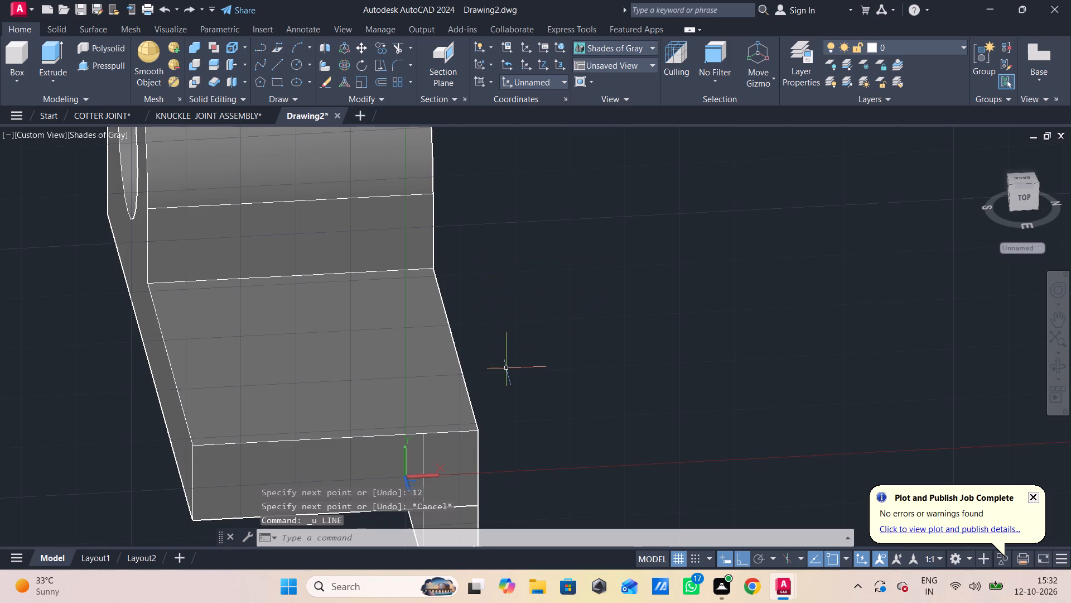
With polar tracking on, draw a line from the arm's upper end corner above the lower strip to the curved rim of the eye's side face.
{"action": "key", "text": "l"}
{"action": "key", "text": "Return"}
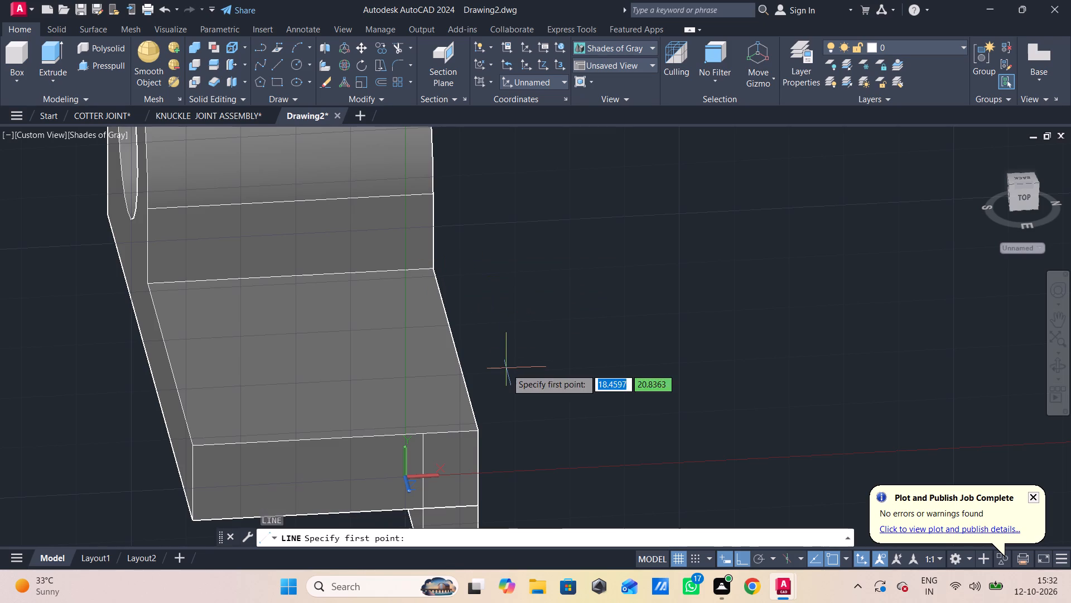
{"action": "left_click", "coordinate": [764, 557]}
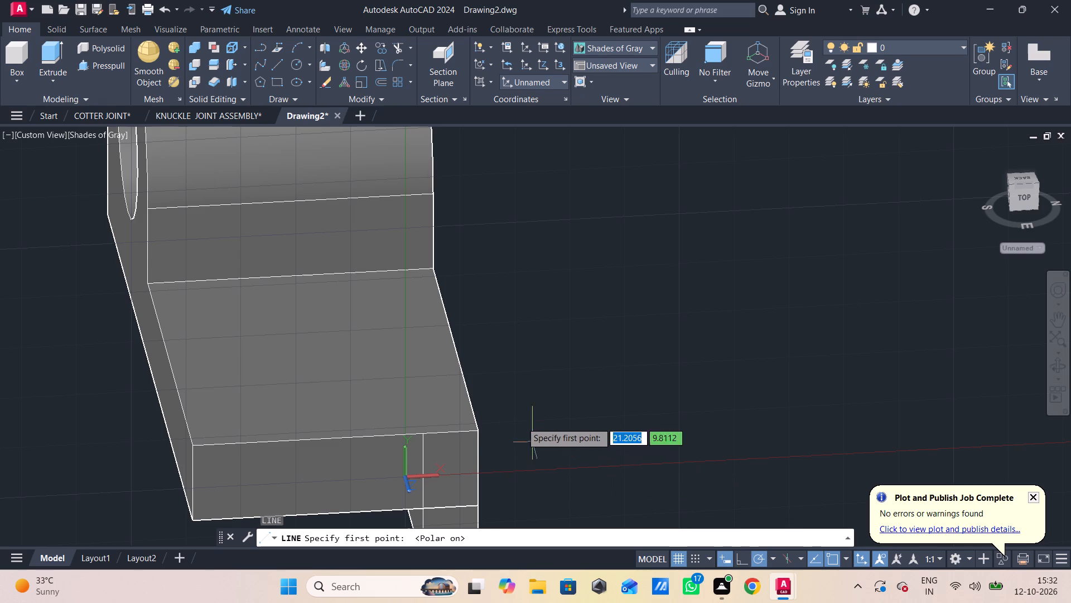
{"action": "left_click", "coordinate": [477, 429]}
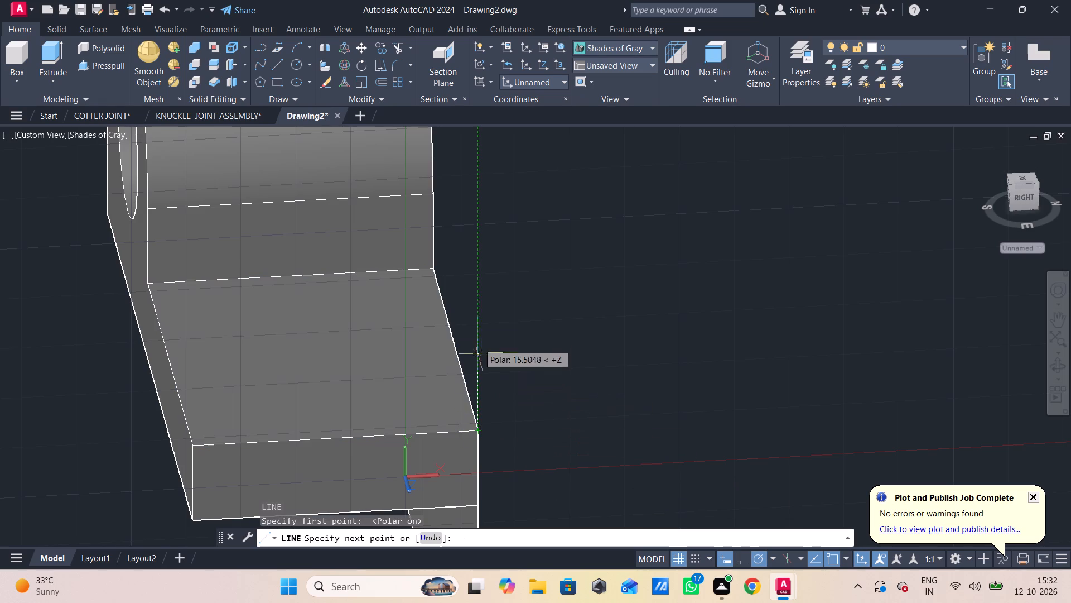
{"action": "middle_click_drag", "start_coordinate": [476, 310], "coordinate": [534, 317], "text": "shift"}
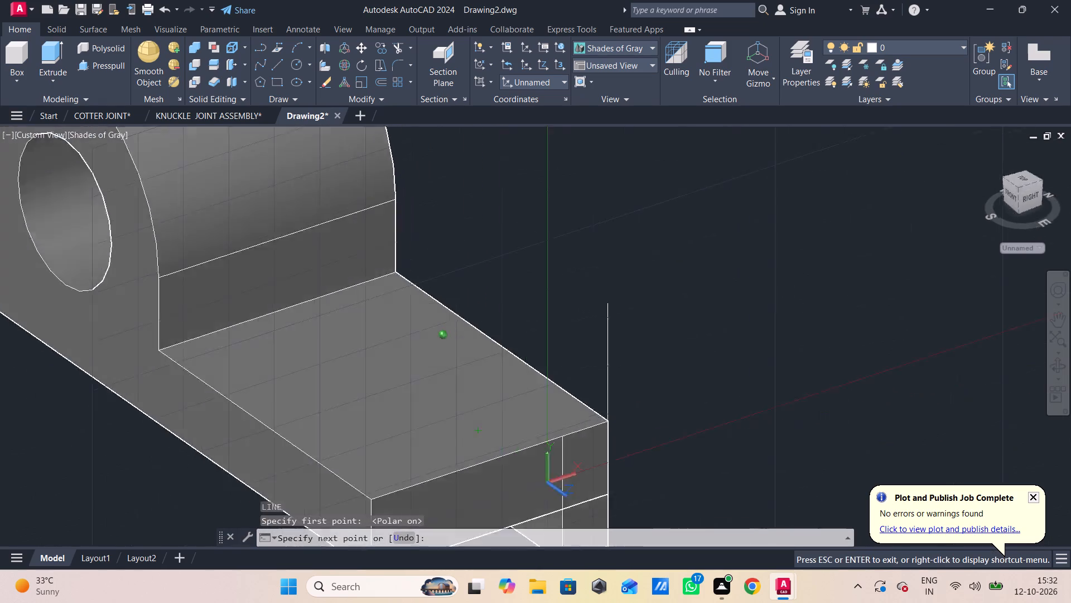
{"action": "middle_click_drag", "start_coordinate": [534, 317], "coordinate": [664, 333], "text": "shift"}
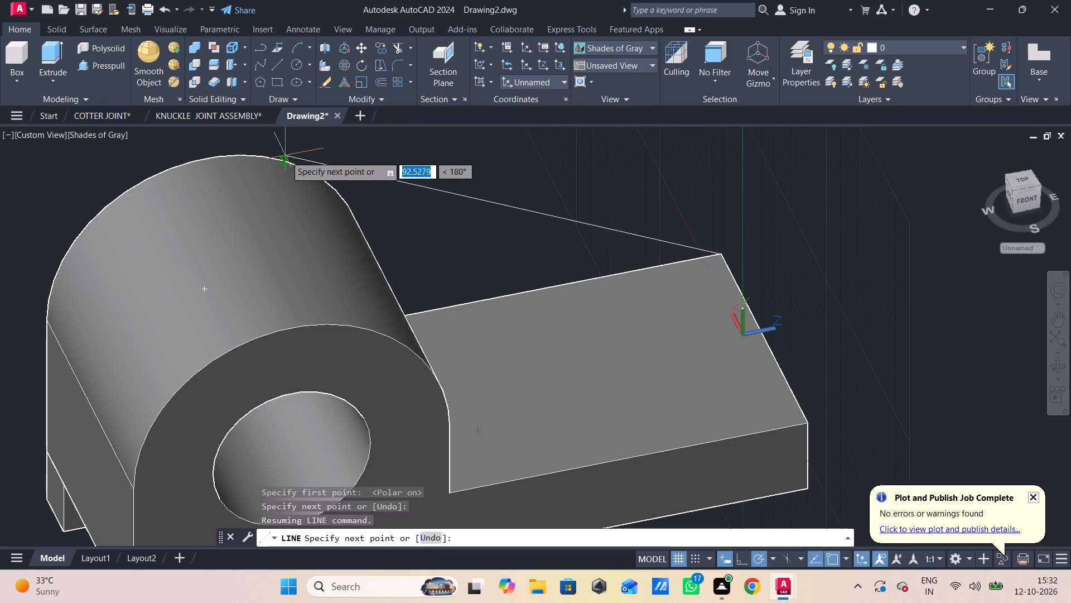
{"action": "middle_click_drag", "start_coordinate": [542, 181], "coordinate": [278, 188], "text": "shift"}
{"action": "scroll", "coordinate": [542, 181], "scroll_direction": "down", "scroll_amount": 1, "text": "shift"}
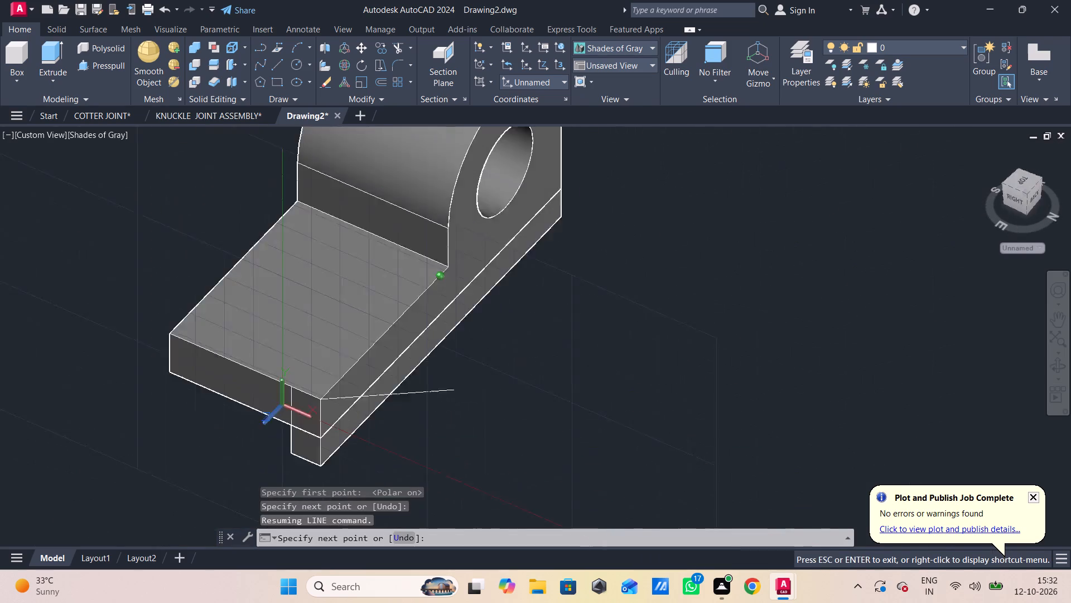
{"action": "middle_click_drag", "start_coordinate": [278, 188], "coordinate": [263, 181], "text": "shift"}
{"action": "middle_click_drag", "start_coordinate": [619, 194], "coordinate": [489, 314]}
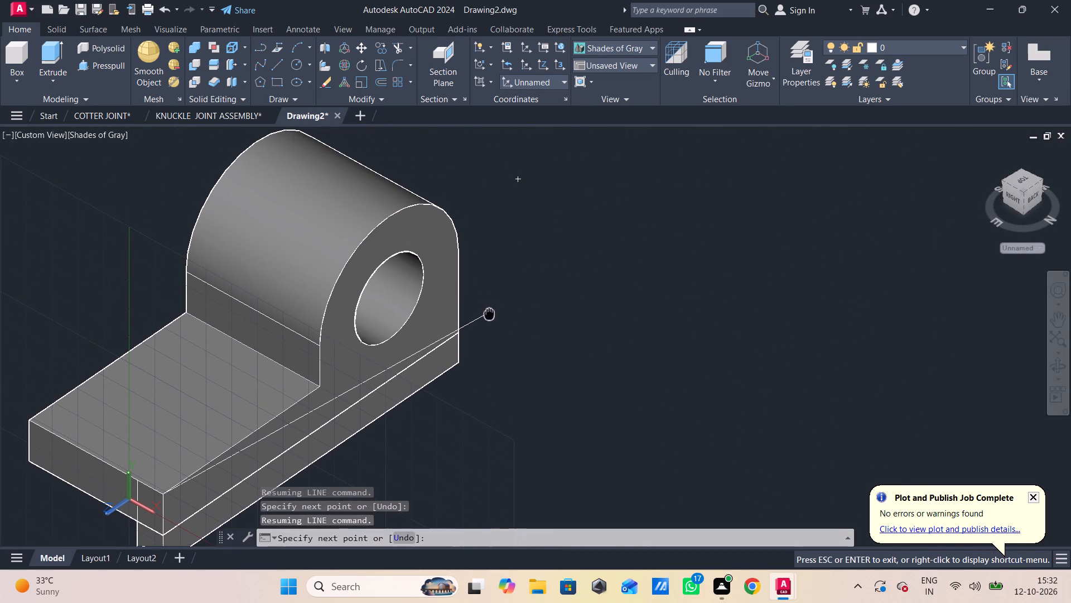
{"action": "middle_click_drag", "start_coordinate": [489, 314], "coordinate": [489, 315]}
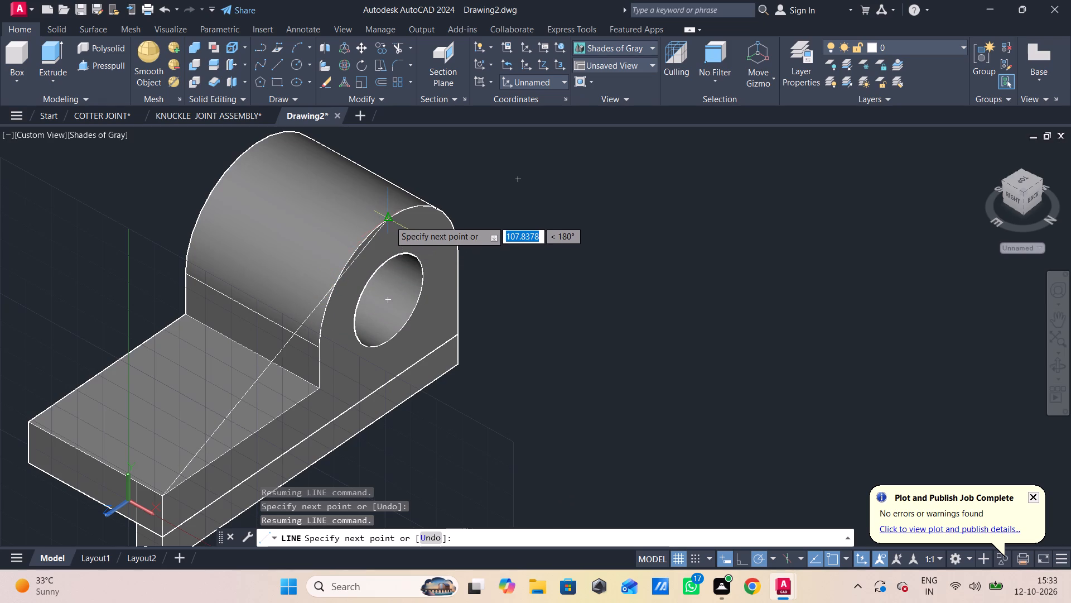
{"action": "left_click", "coordinate": [359, 251]}
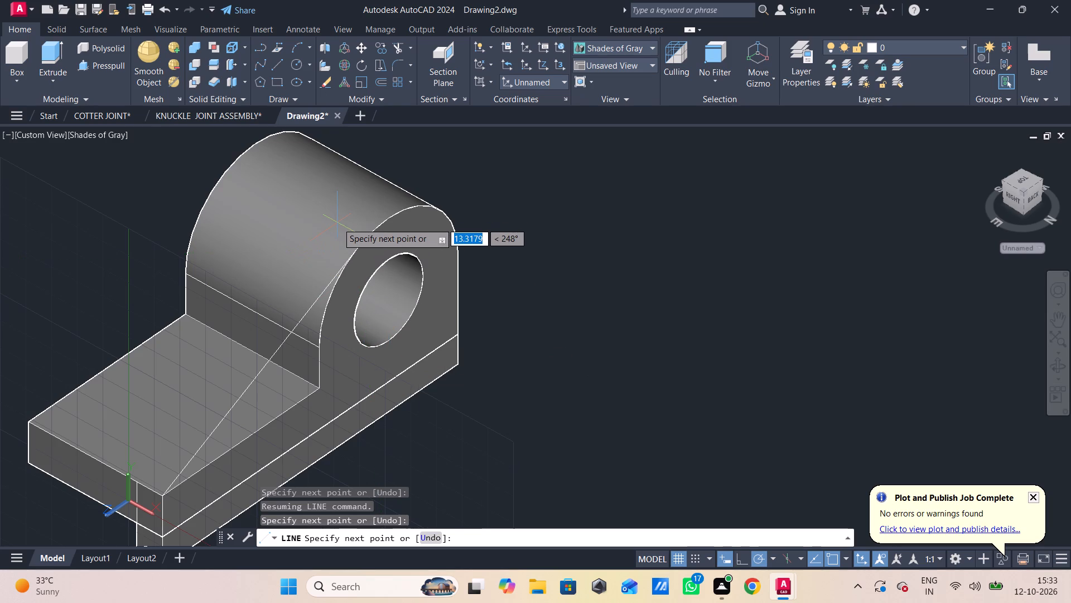
Continue from the rim point with a 12-unit segment over the eye's curved surface, turn ortho mode on, and keep the finished line.
{"action": "type", "text": "12"}
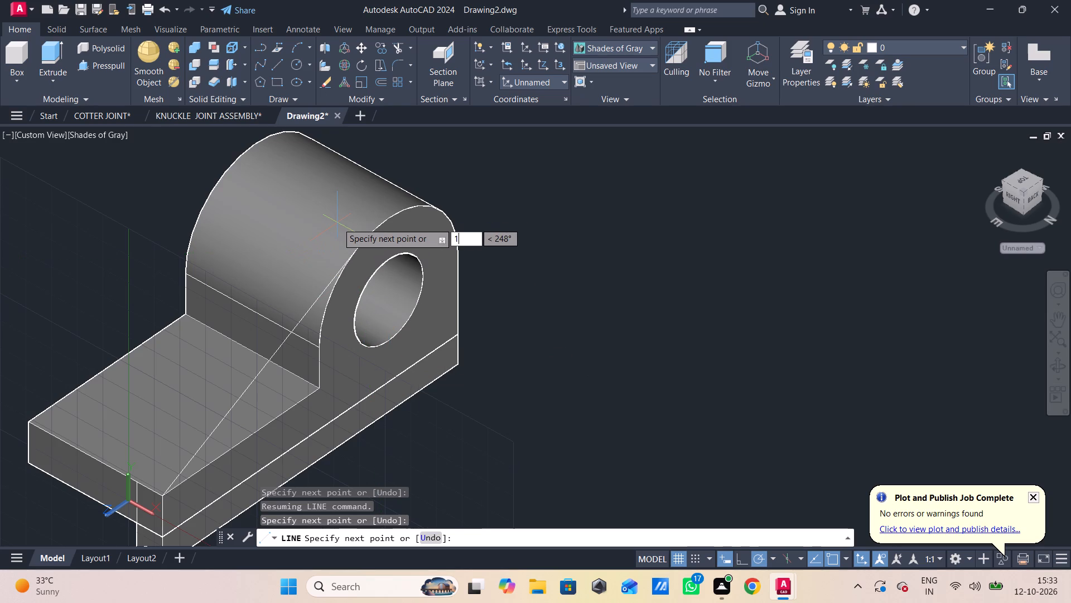
{"action": "key", "text": "Return"}
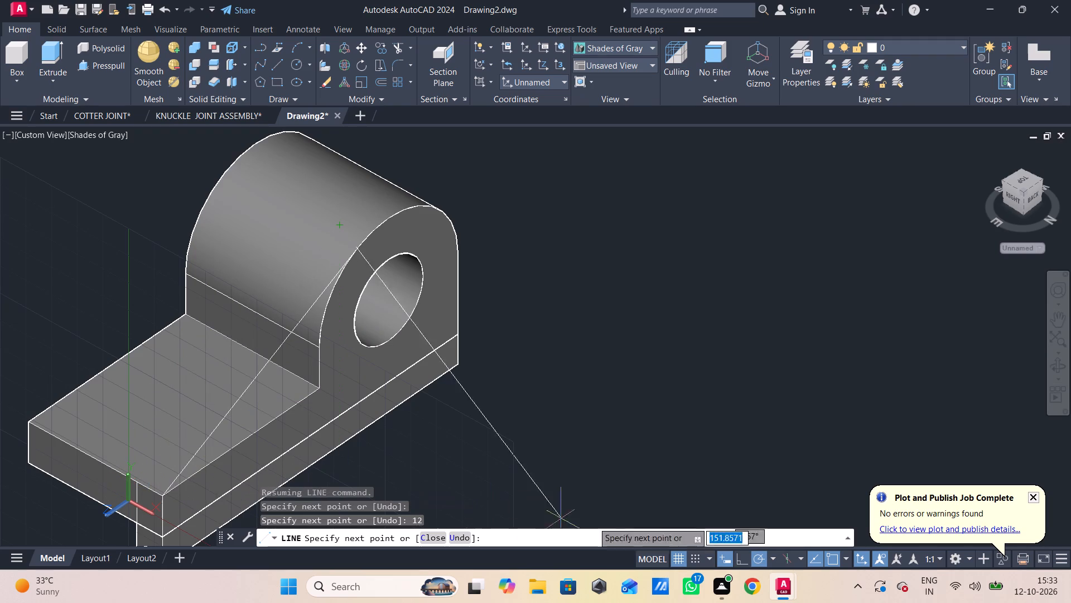
{"action": "left_click", "coordinate": [740, 562]}
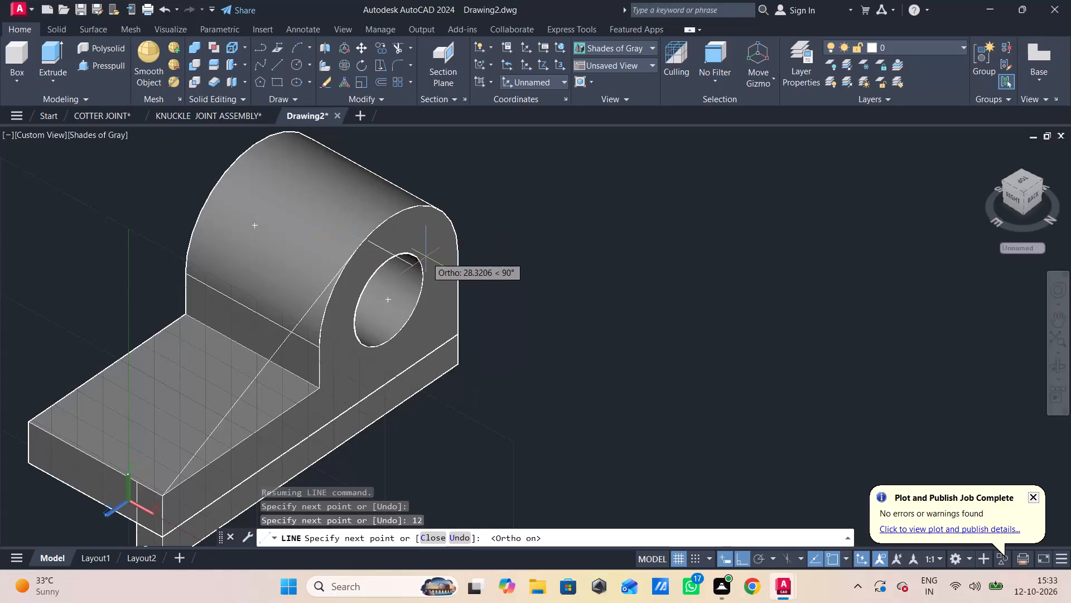
{"action": "key", "text": "Escape"}
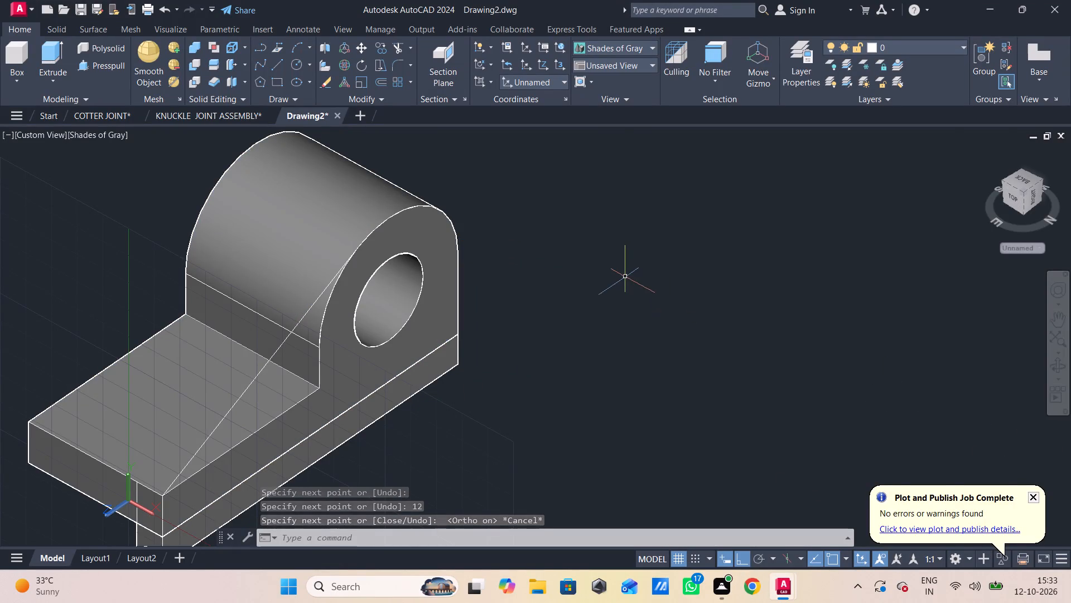
{"action": "key", "text": "ctrl+z"}
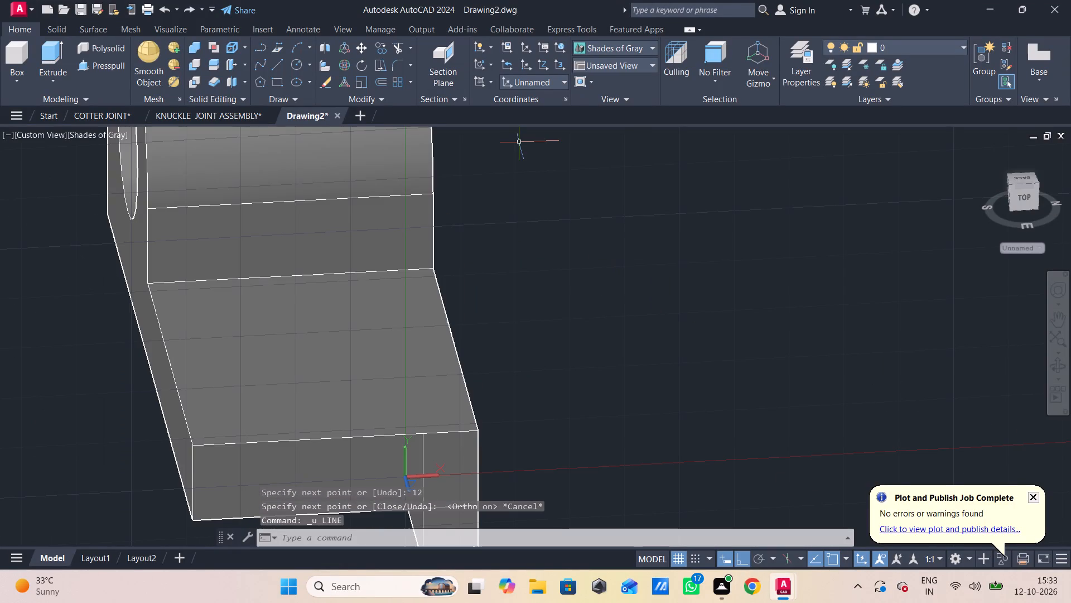
{"action": "left_click", "coordinate": [195, 9]}
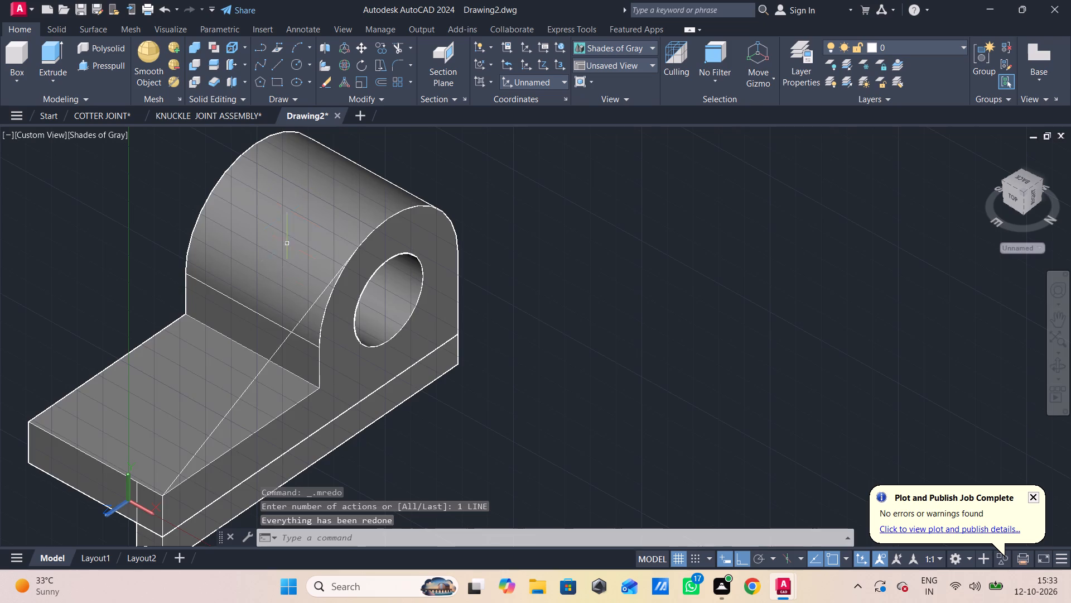
Draw a 12-unit line along the top edge of the arm's end face, starting at the corner above the lower strip.
{"action": "key", "text": "l"}
{"action": "key", "text": "Return"}
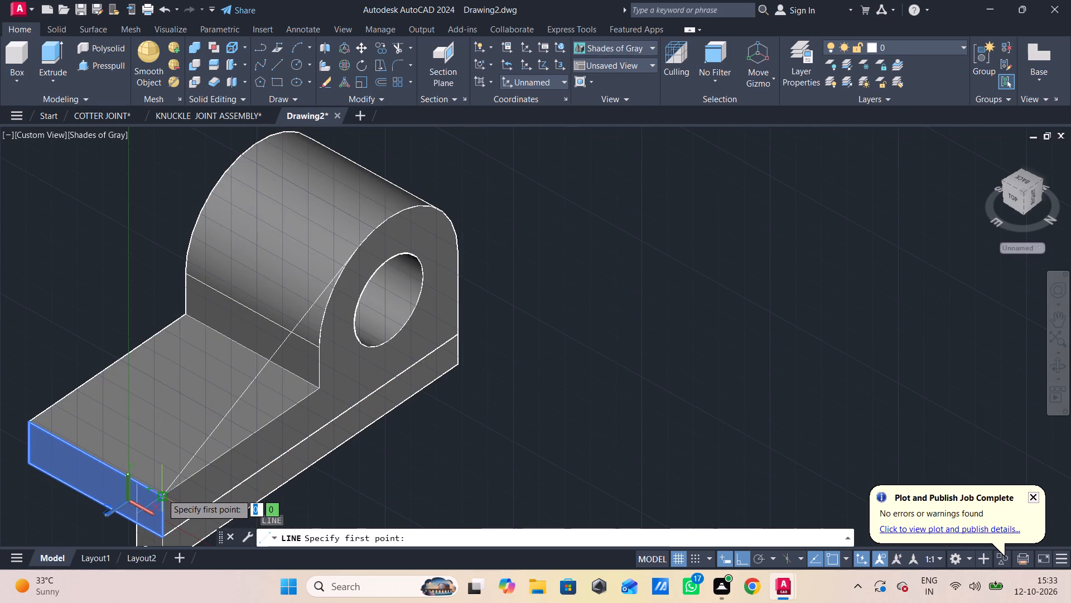
{"action": "left_click", "coordinate": [162, 494]}
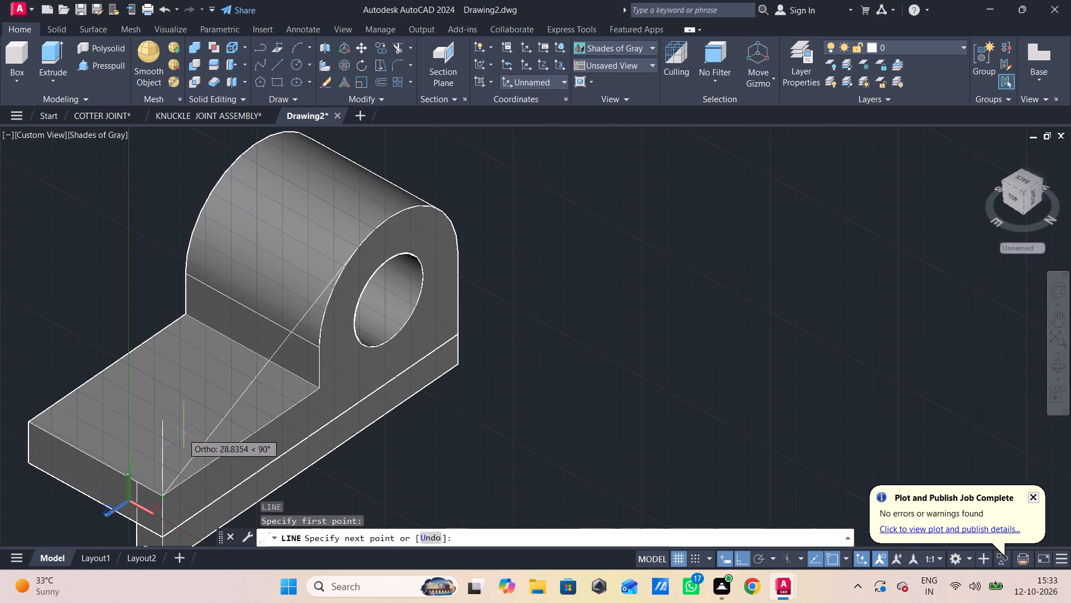
{"action": "middle_click_drag", "start_coordinate": [145, 462], "coordinate": [272, 460], "text": "shift"}
{"action": "middle_click_drag", "start_coordinate": [272, 458], "coordinate": [205, 433], "text": "shift"}
{"action": "middle_click_drag", "start_coordinate": [237, 367], "coordinate": [239, 366]}
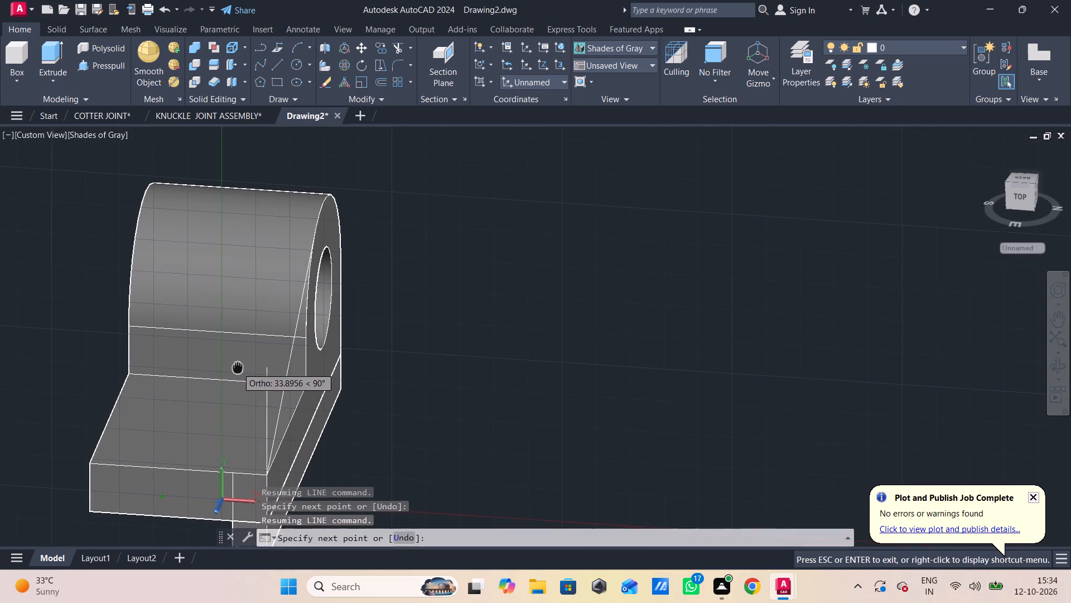
{"action": "middle_click_drag", "start_coordinate": [239, 366], "coordinate": [291, 242]}
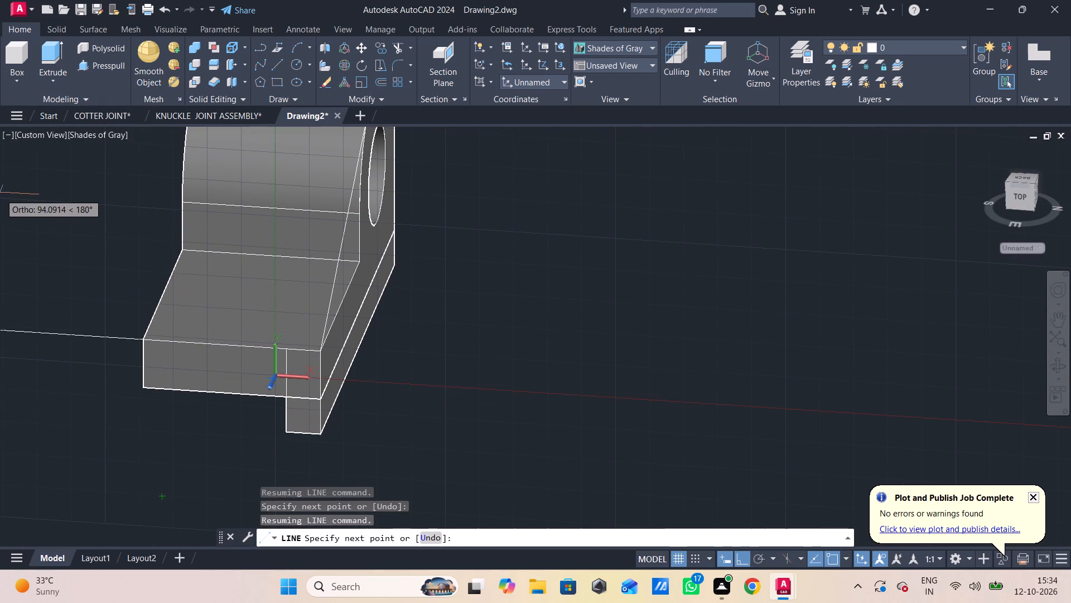
{"action": "type", "text": "12"}
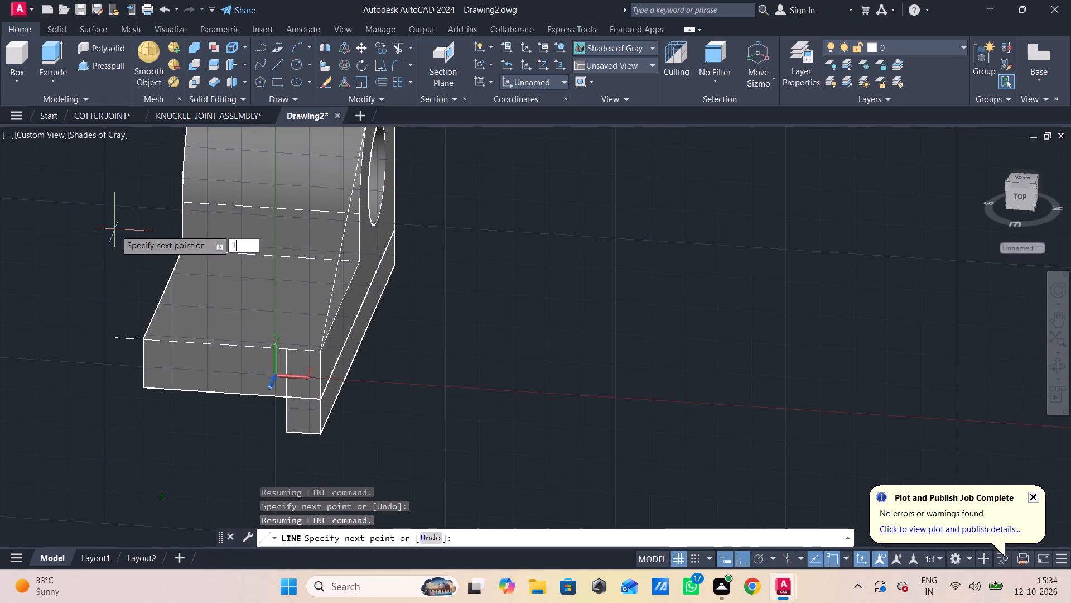
{"action": "key", "text": "Return"}
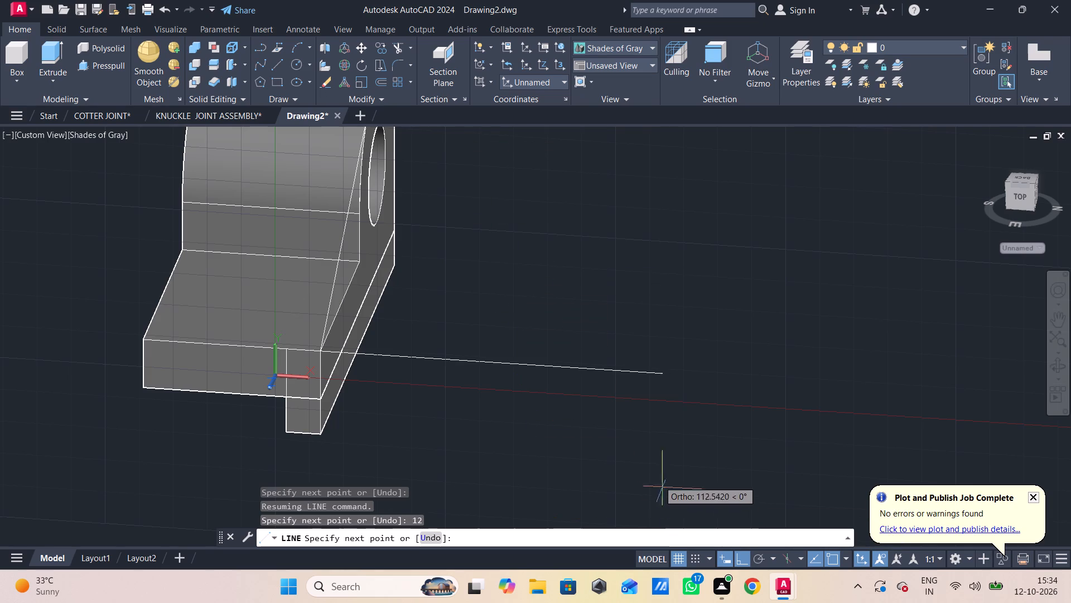
{"action": "key", "text": "Escape"}
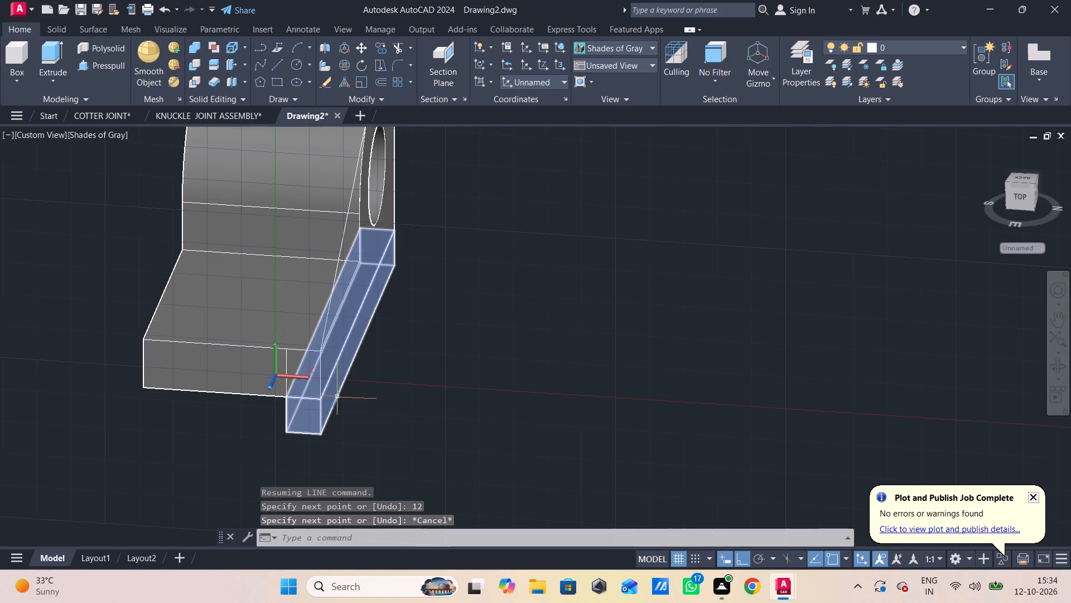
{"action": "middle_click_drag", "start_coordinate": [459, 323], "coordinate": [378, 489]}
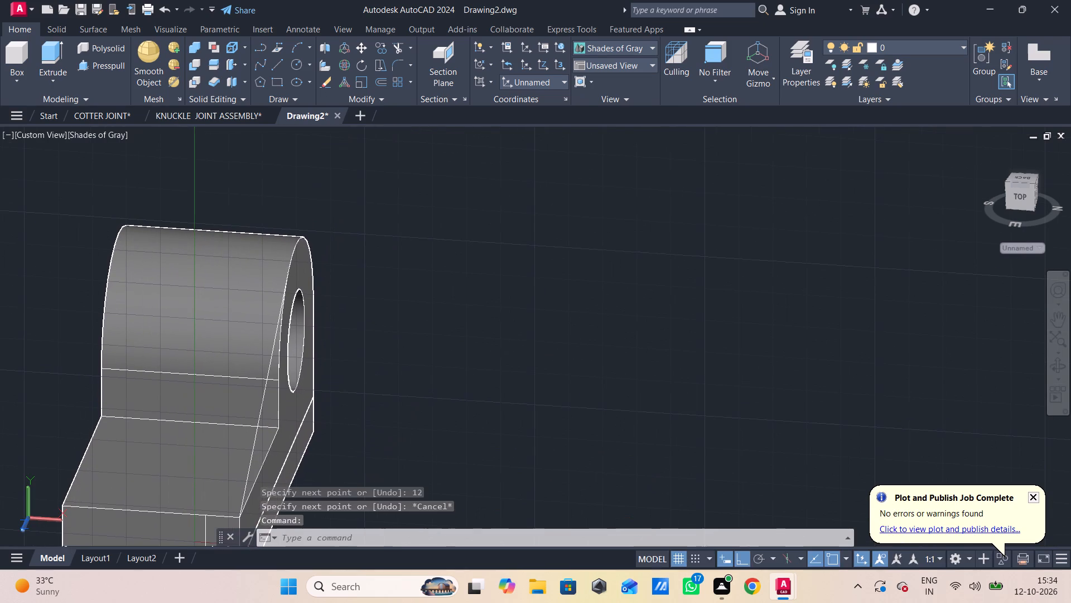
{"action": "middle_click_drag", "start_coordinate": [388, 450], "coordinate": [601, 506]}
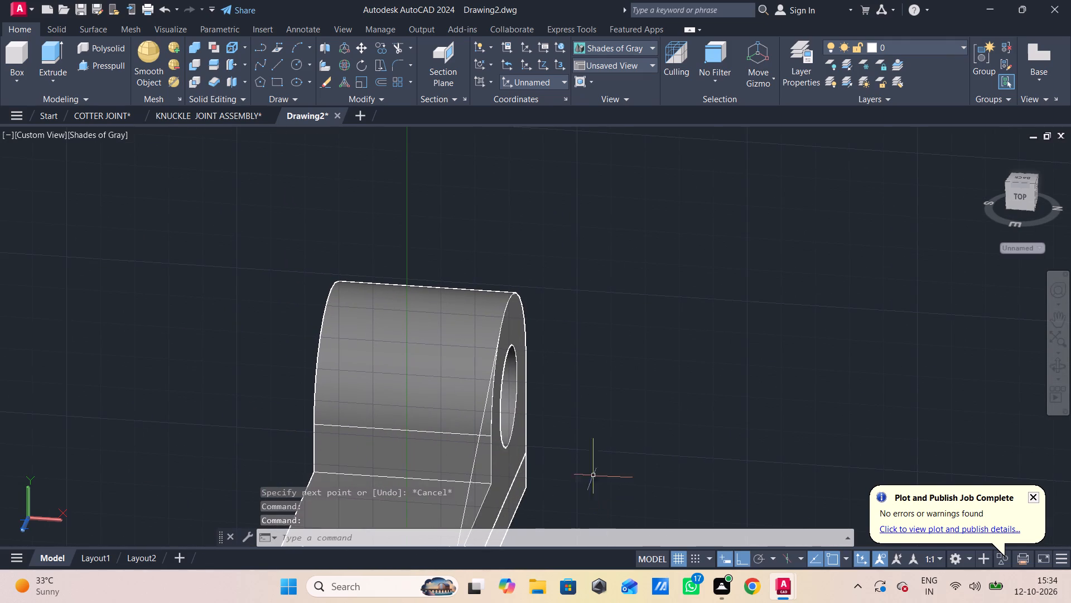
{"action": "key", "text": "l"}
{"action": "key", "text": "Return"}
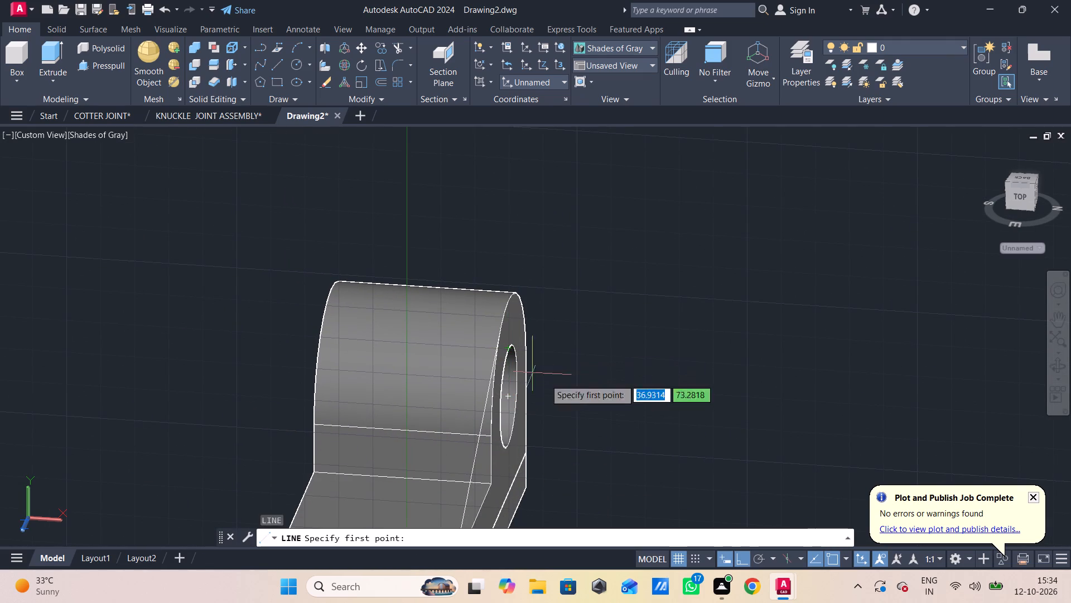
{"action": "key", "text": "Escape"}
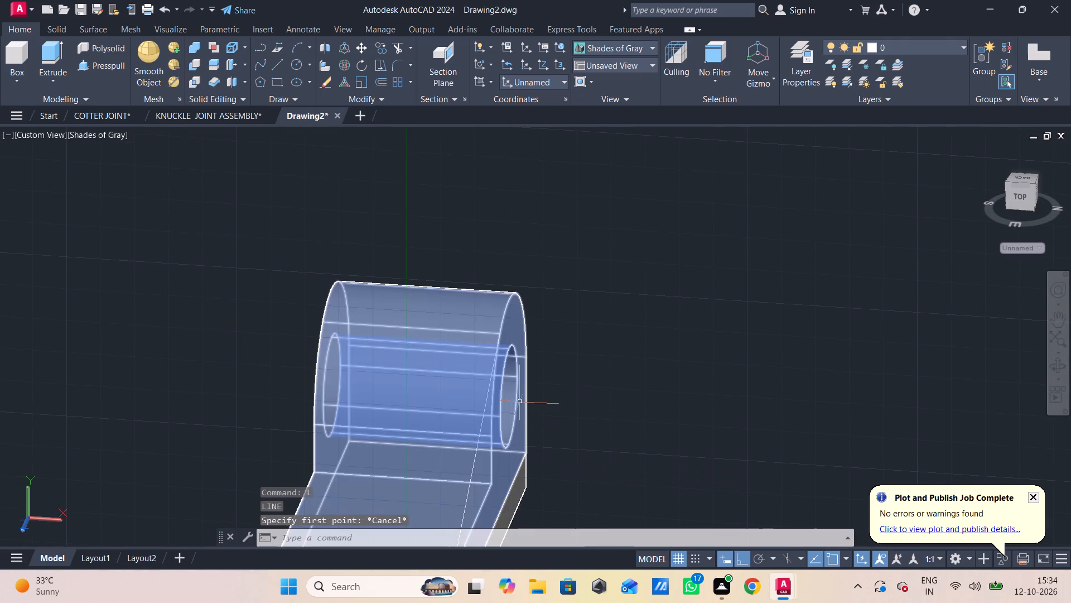
Examine the eye-and-arm solid and the sloping line between the arm's end corner and the eye's rim from the side.
{"action": "left_click", "coordinate": [494, 385]}
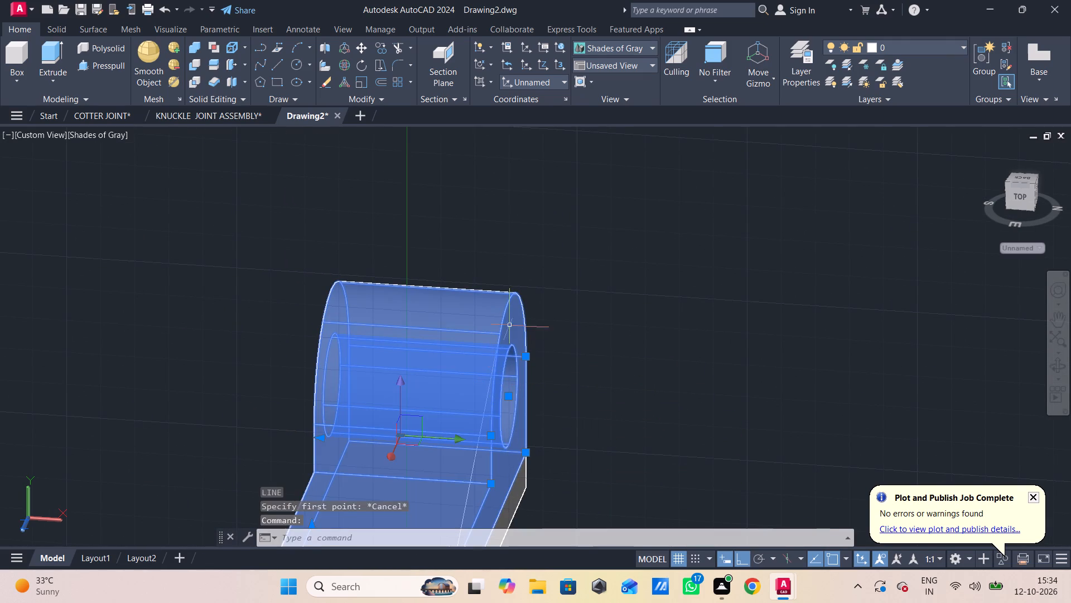
{"action": "middle_click_drag", "start_coordinate": [567, 507], "coordinate": [604, 526], "text": "shift"}
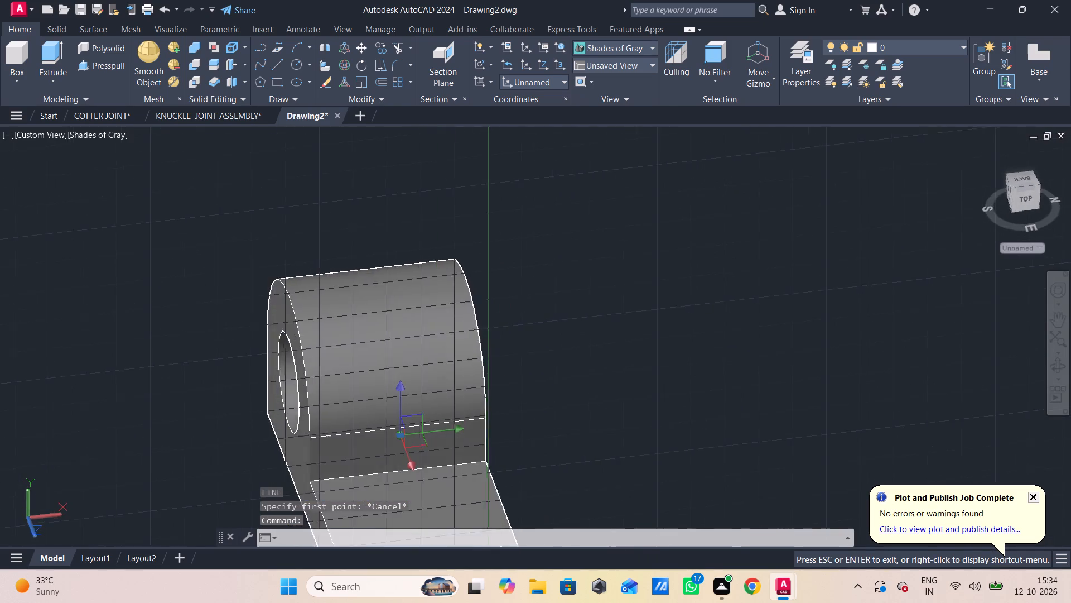
{"action": "middle_click_drag", "start_coordinate": [604, 526], "coordinate": [475, 482], "text": "shift"}
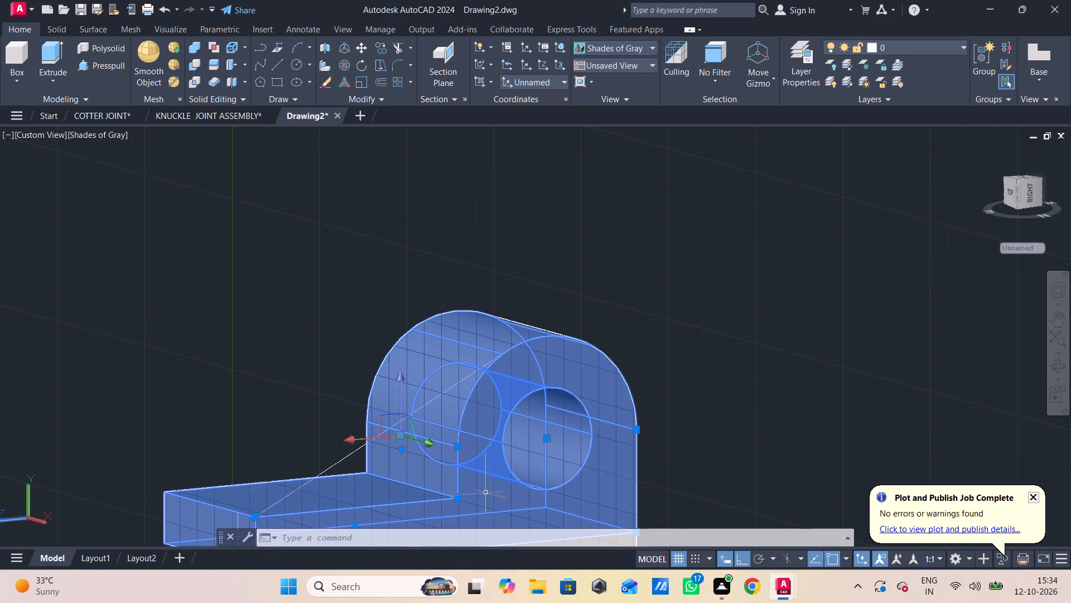
{"action": "left_click", "coordinate": [754, 363]}
{"action": "key", "text": "Escape"}
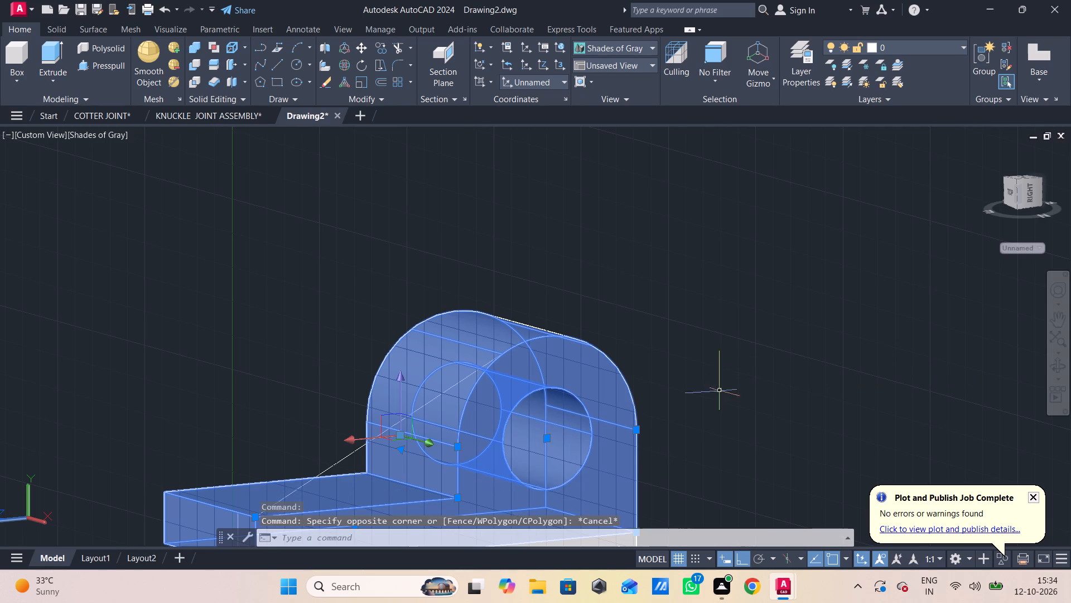
{"action": "left_click", "coordinate": [594, 398]}
{"action": "key", "text": "grave"}
{"action": "key", "text": "Escape"}
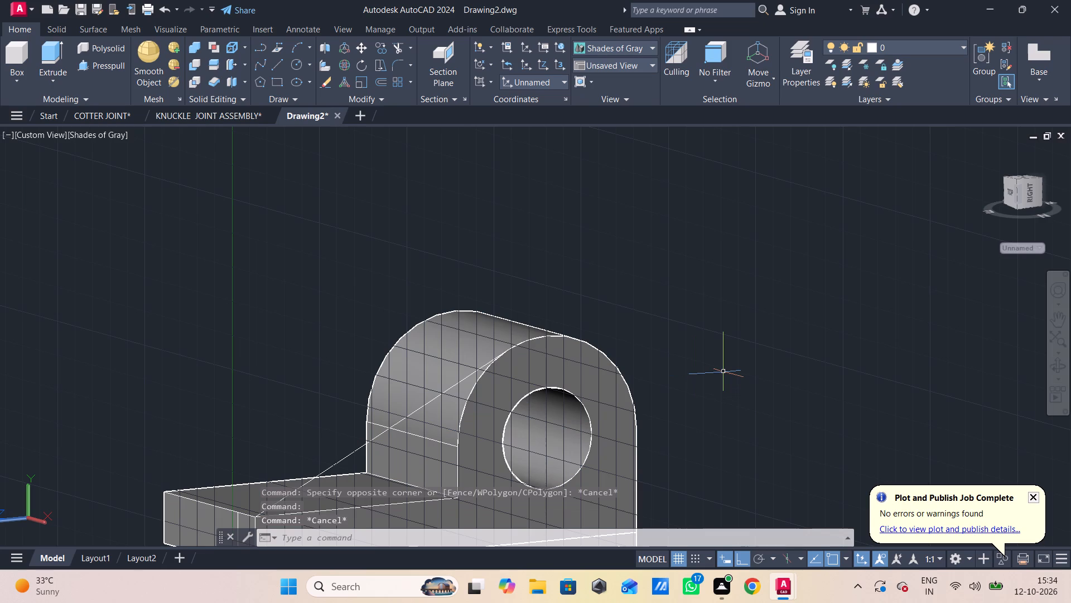
{"action": "scroll", "coordinate": [723, 372], "scroll_direction": "down", "scroll_amount": 1}
{"action": "middle_click_drag", "start_coordinate": [723, 372], "coordinate": [734, 346]}
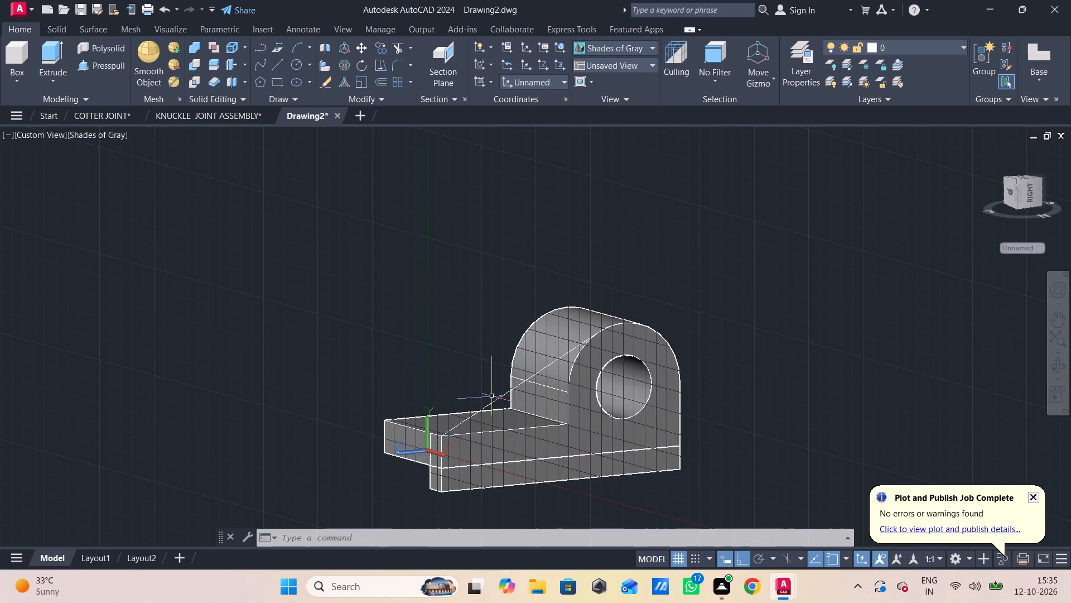
{"action": "scroll", "coordinate": [492, 396], "scroll_direction": "up", "scroll_amount": 1}
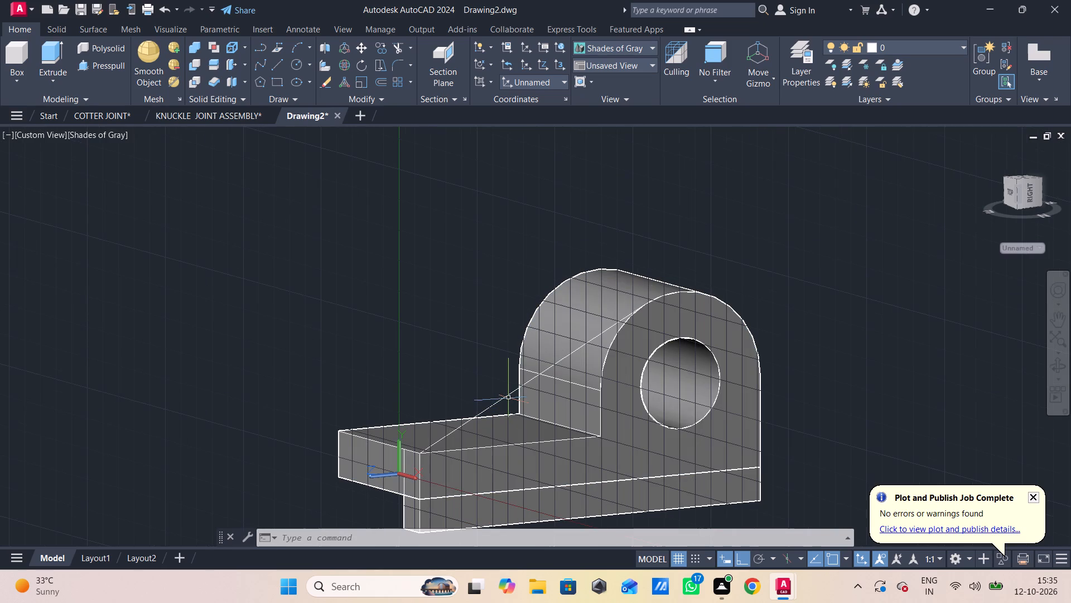
{"action": "left_click", "coordinate": [509, 394]}
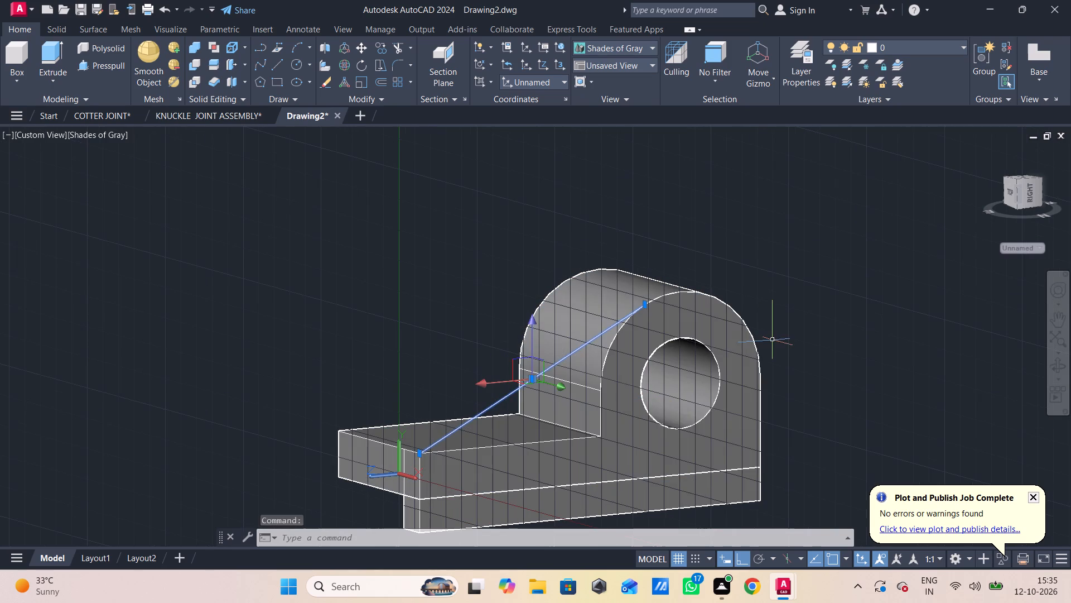
{"action": "key", "text": "Escape"}
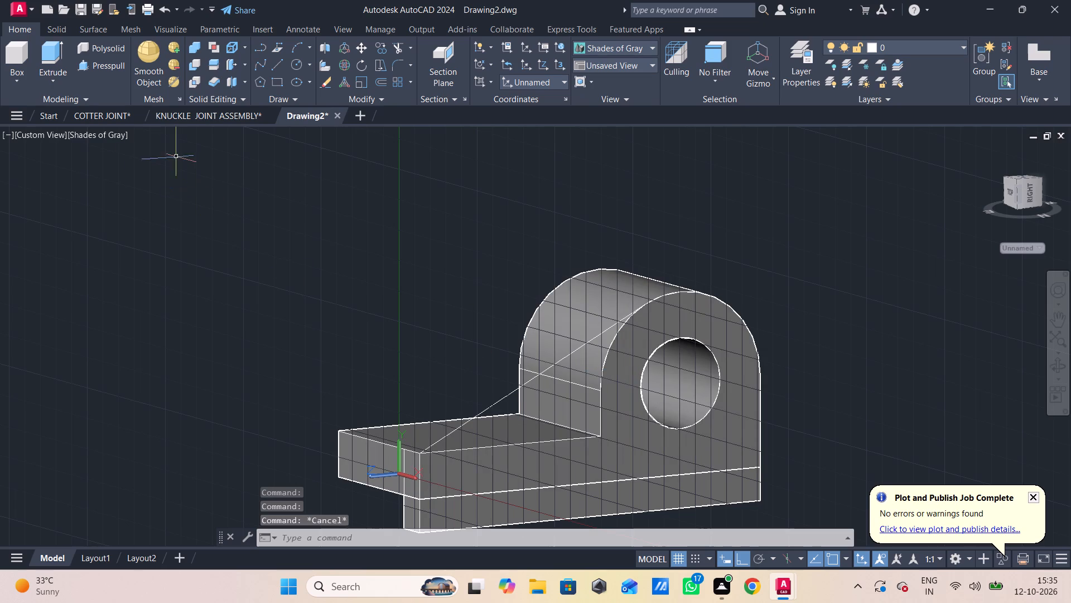
In the 2D Wireframe visual style, draw a 68-unit line along the arm's top side edge from its end corner to the eye's base.
{"action": "left_click", "coordinate": [104, 136]}
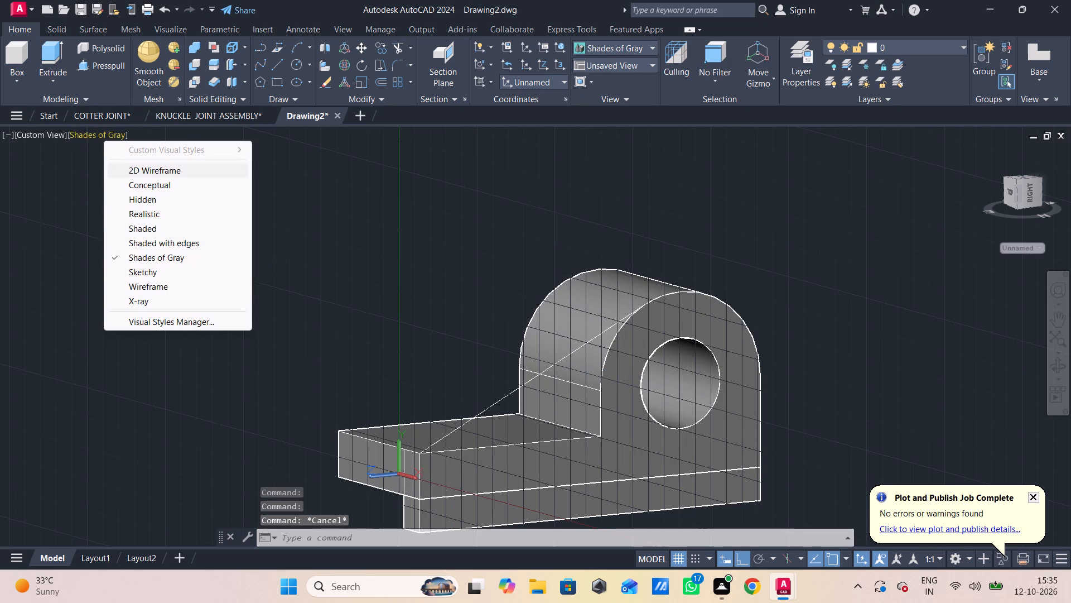
{"action": "left_click", "coordinate": [143, 172]}
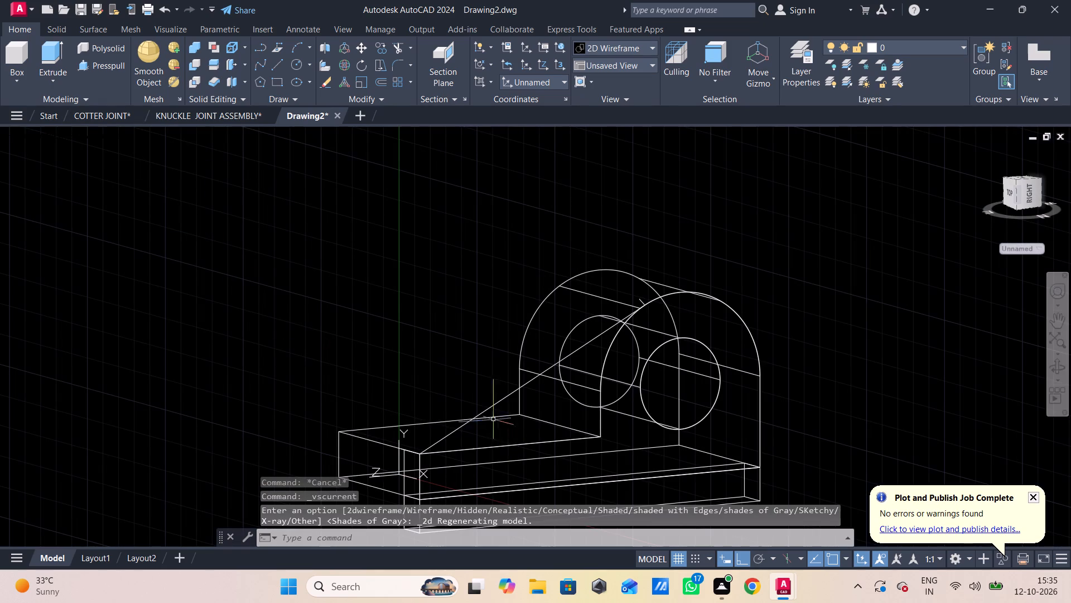
{"action": "left_click", "coordinate": [486, 409]}
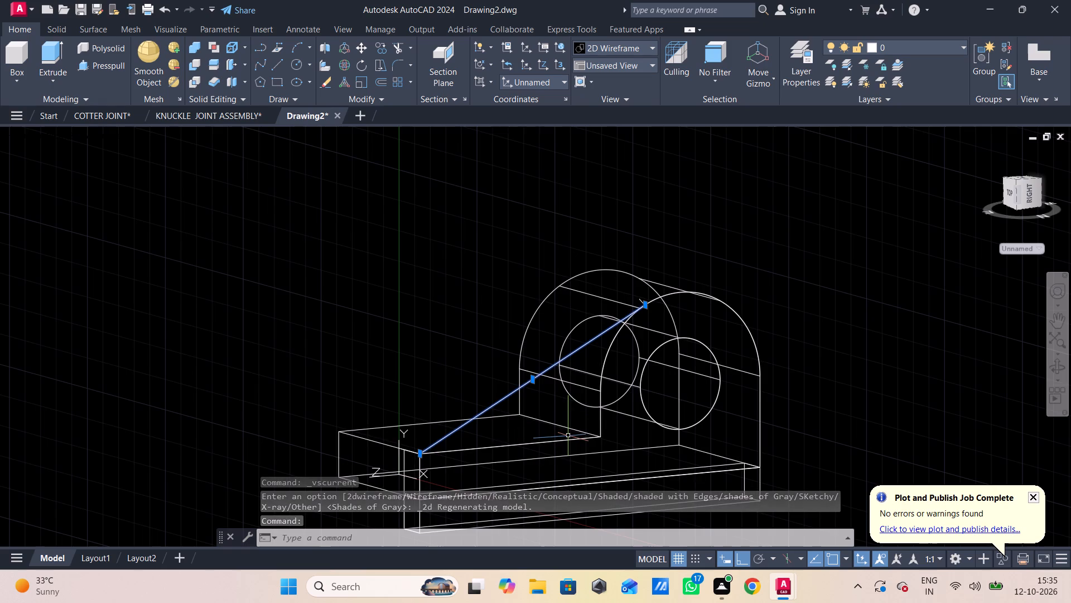
{"action": "key", "text": "Escape"}
{"action": "key", "text": "l"}
{"action": "key", "text": "Return"}
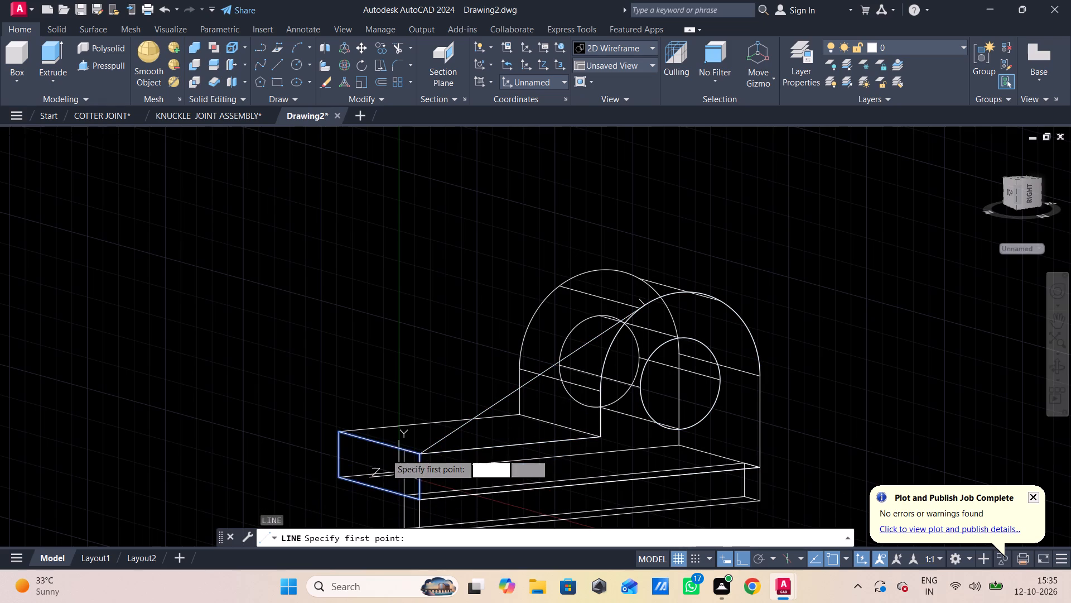
{"action": "left_click", "coordinate": [421, 456]}
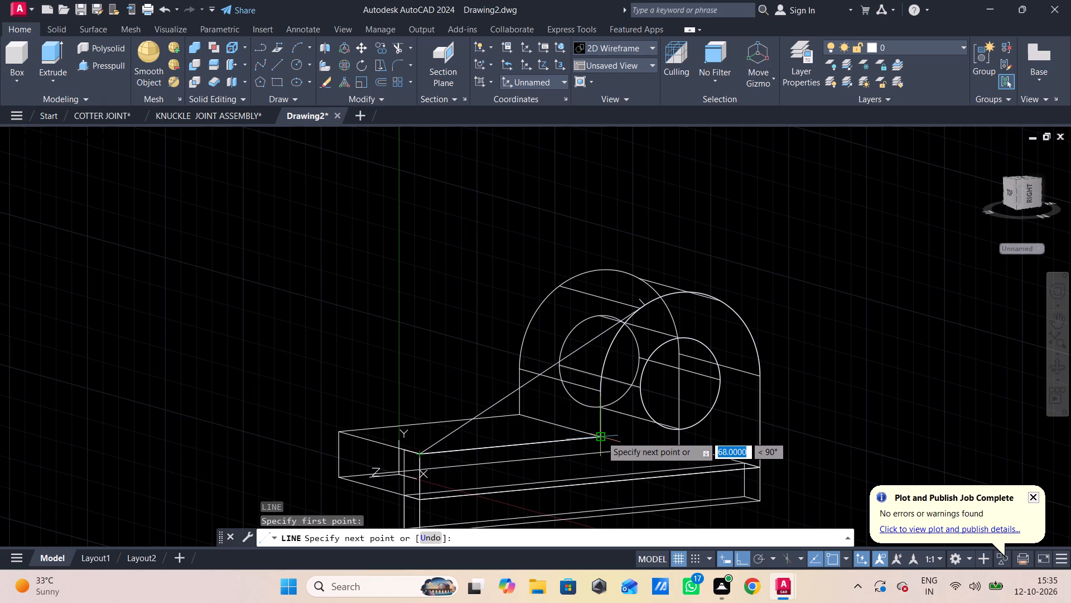
{"action": "left_click", "coordinate": [600, 440]}
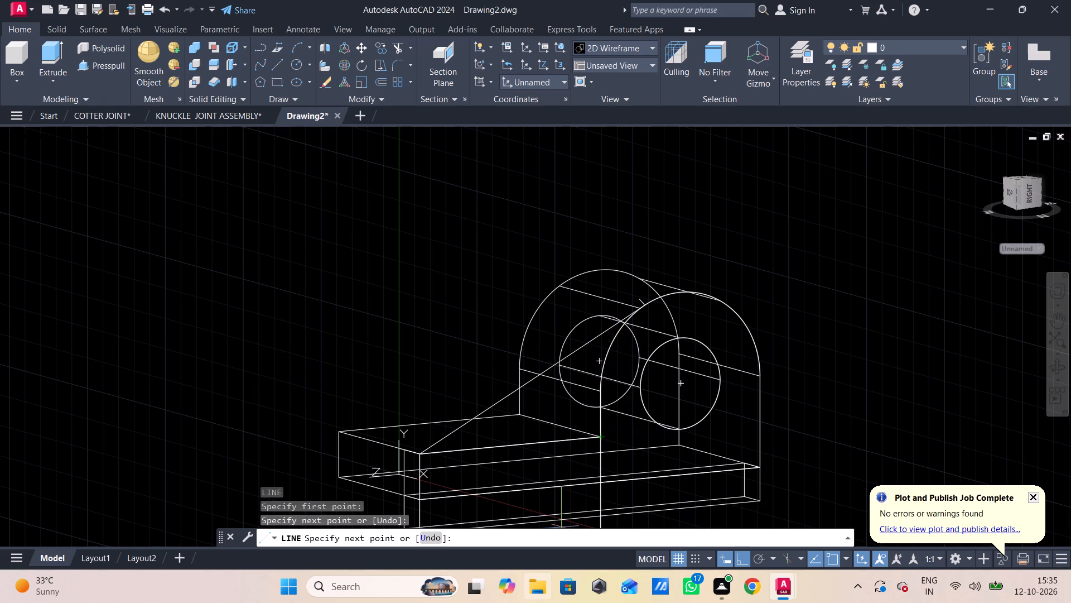
{"action": "key", "text": "Escape"}
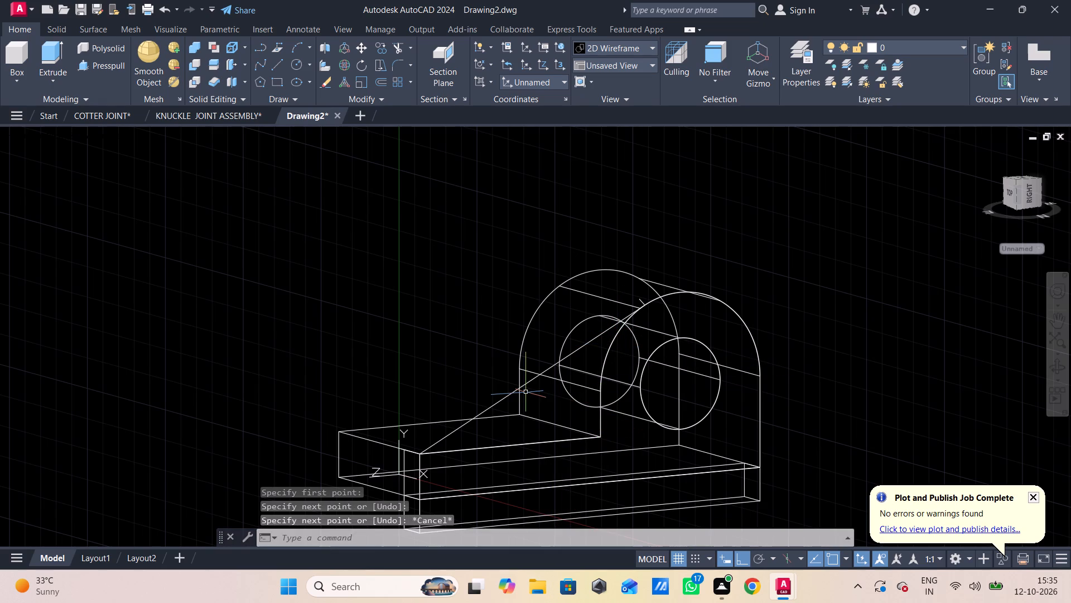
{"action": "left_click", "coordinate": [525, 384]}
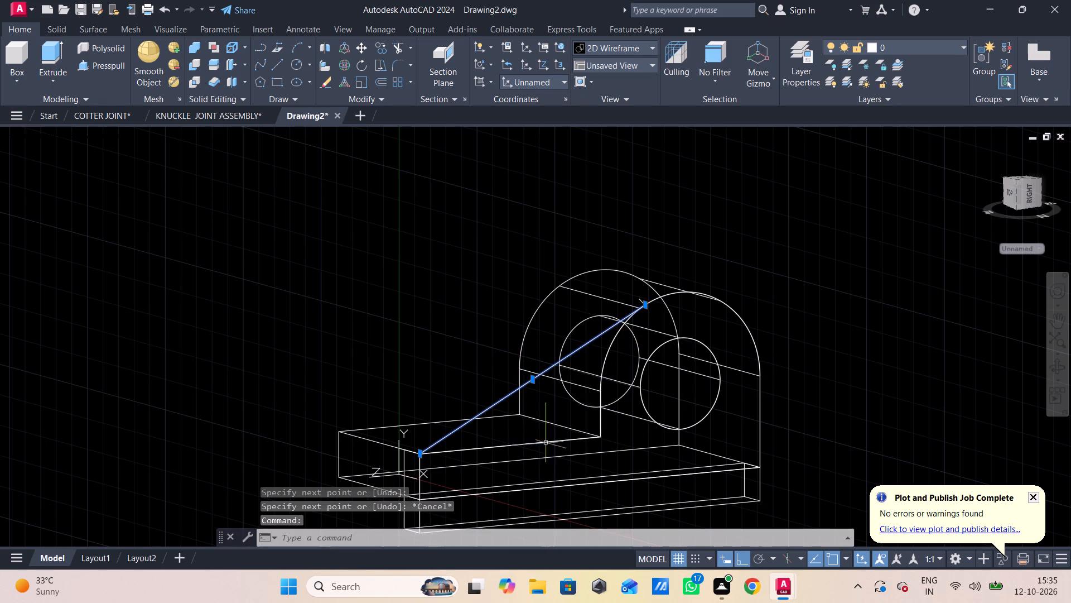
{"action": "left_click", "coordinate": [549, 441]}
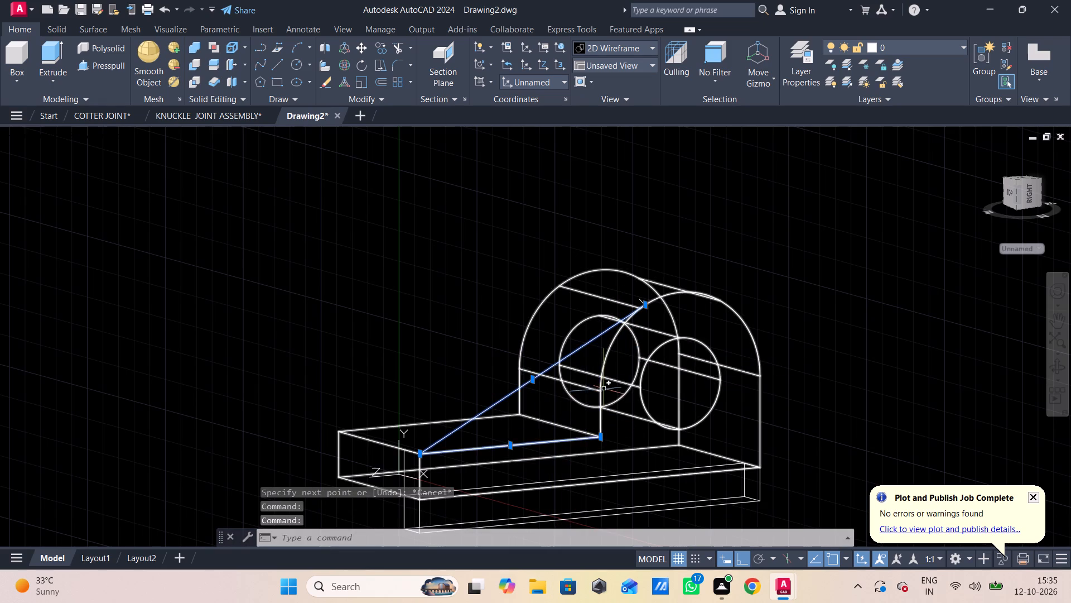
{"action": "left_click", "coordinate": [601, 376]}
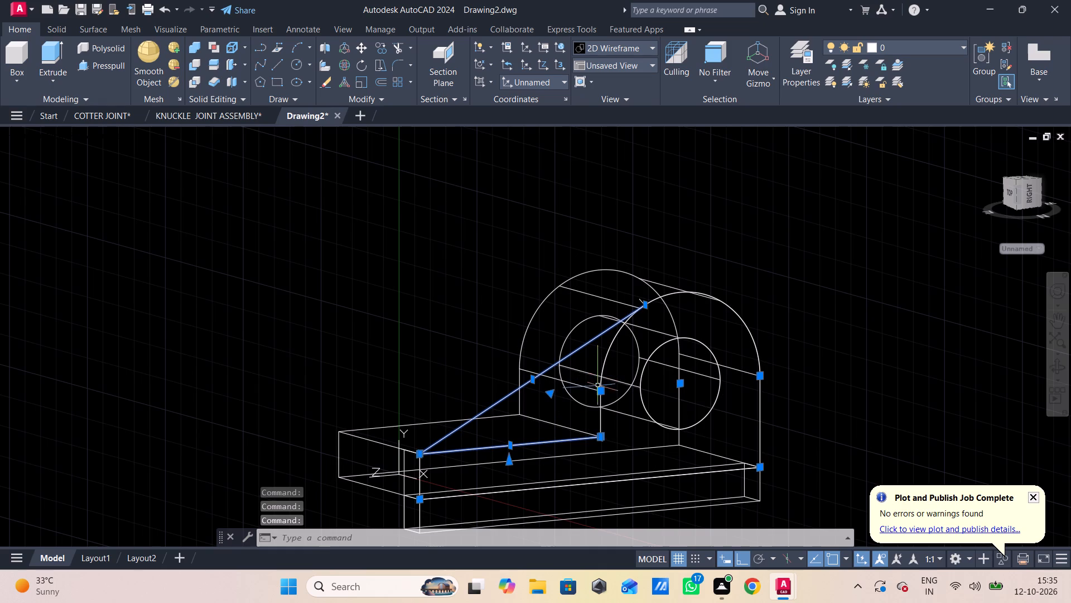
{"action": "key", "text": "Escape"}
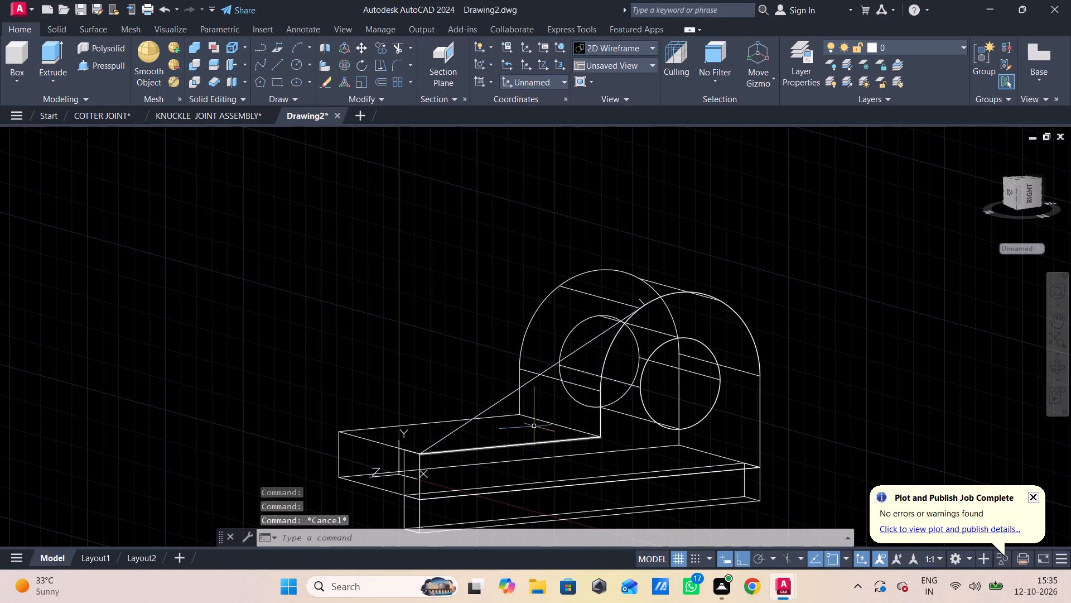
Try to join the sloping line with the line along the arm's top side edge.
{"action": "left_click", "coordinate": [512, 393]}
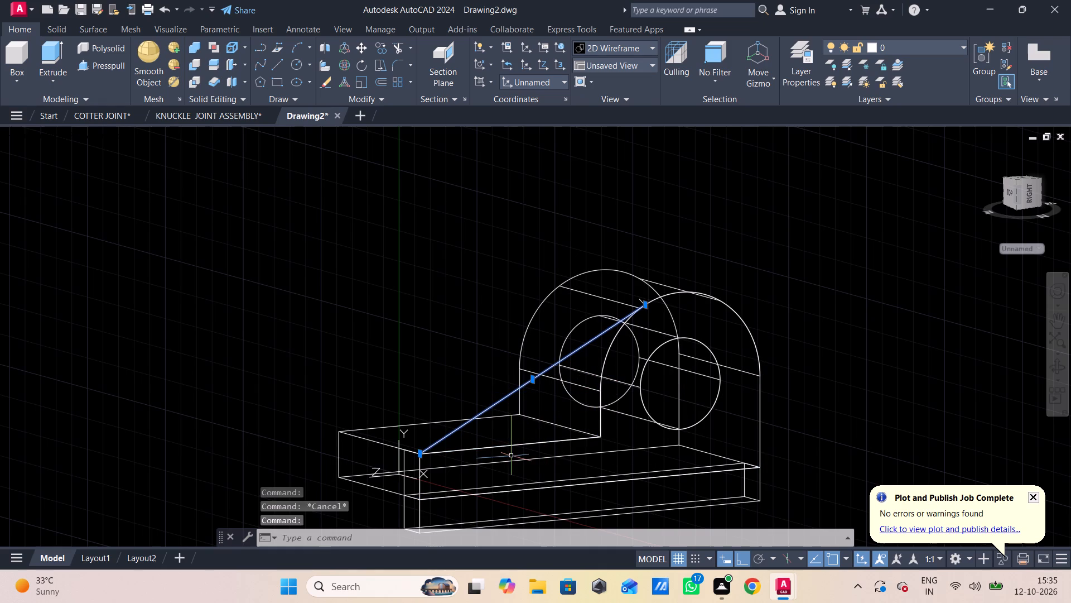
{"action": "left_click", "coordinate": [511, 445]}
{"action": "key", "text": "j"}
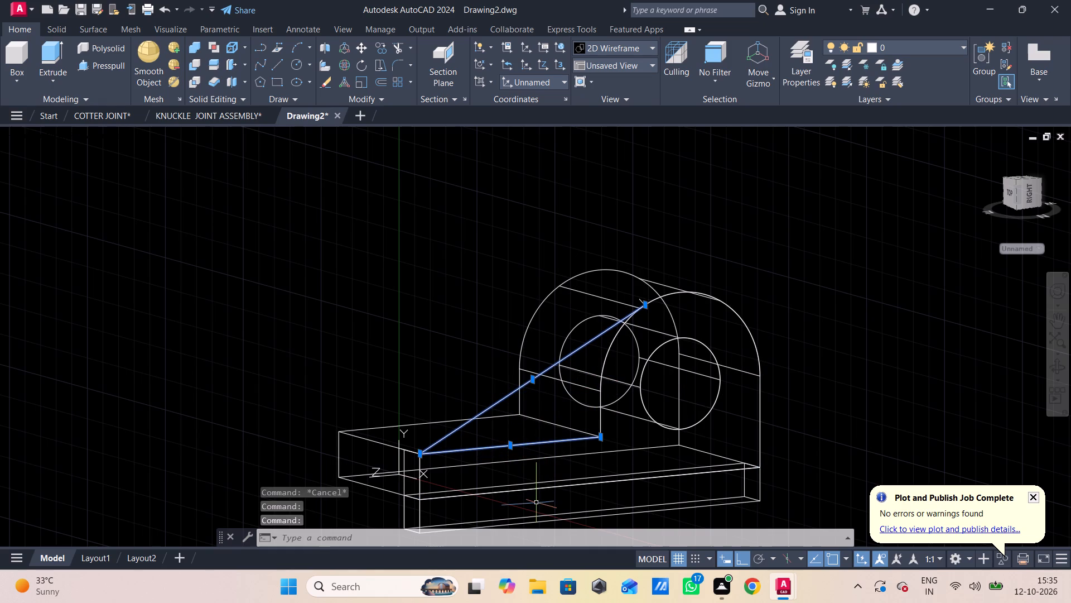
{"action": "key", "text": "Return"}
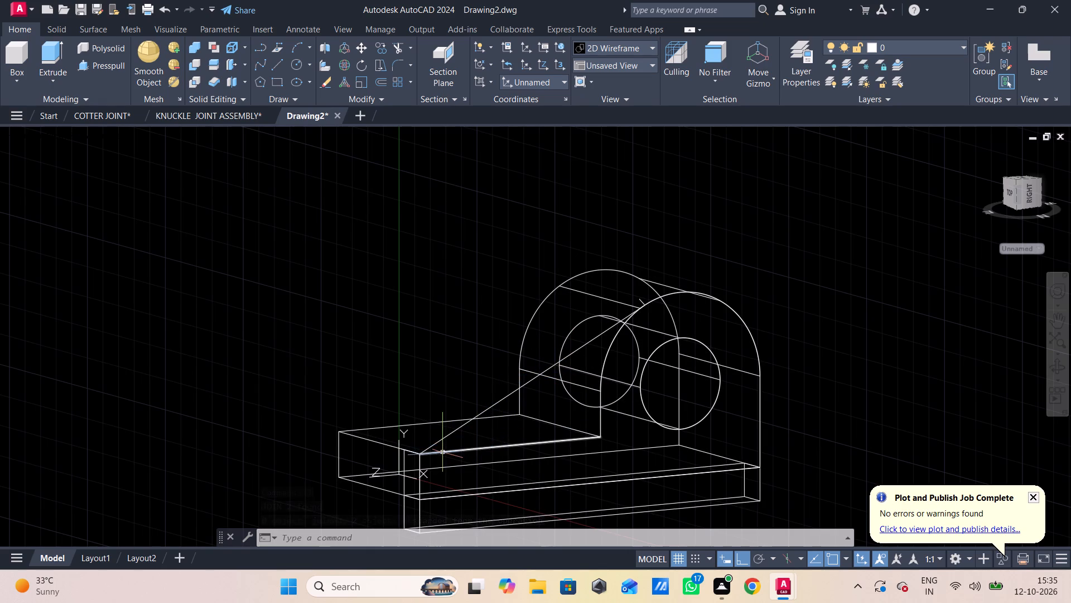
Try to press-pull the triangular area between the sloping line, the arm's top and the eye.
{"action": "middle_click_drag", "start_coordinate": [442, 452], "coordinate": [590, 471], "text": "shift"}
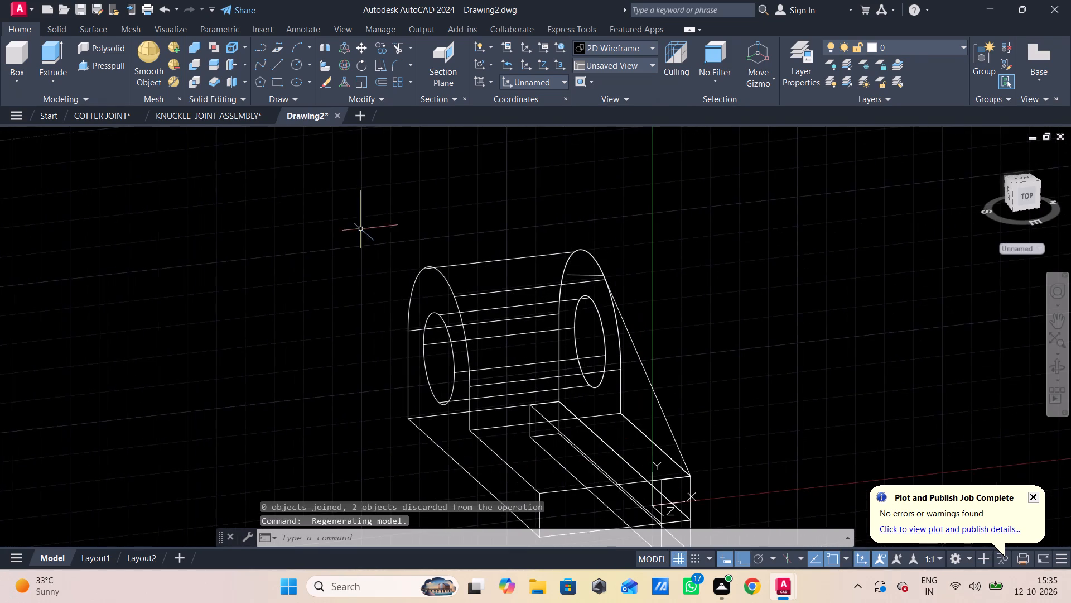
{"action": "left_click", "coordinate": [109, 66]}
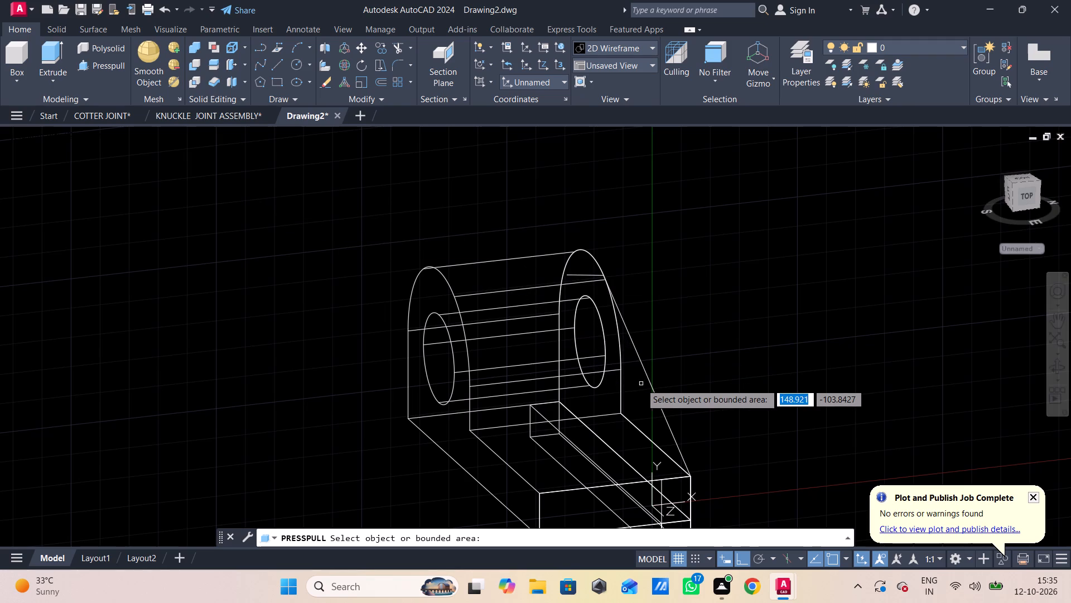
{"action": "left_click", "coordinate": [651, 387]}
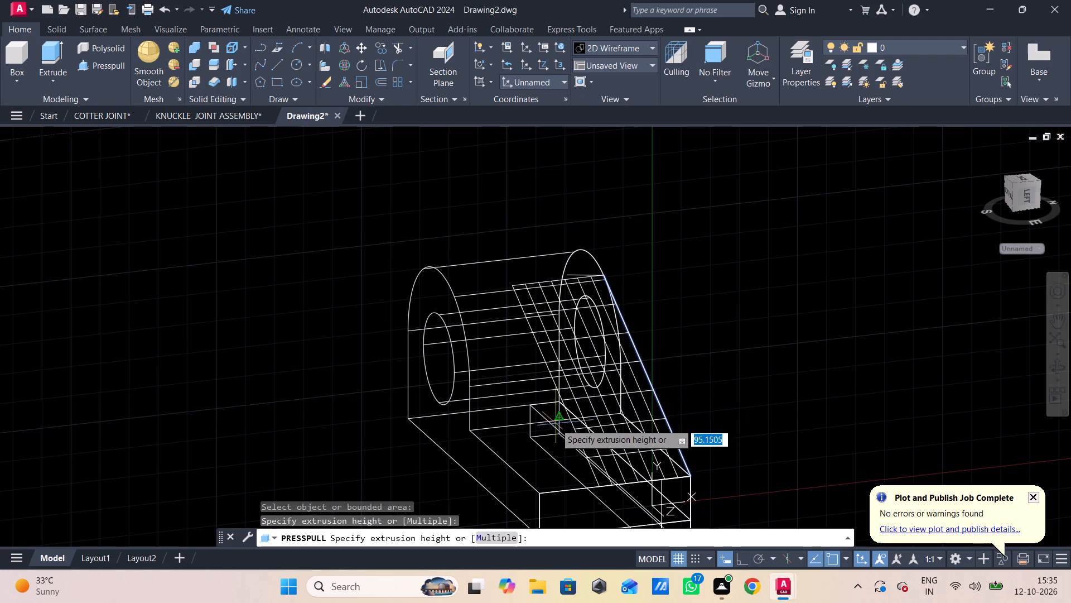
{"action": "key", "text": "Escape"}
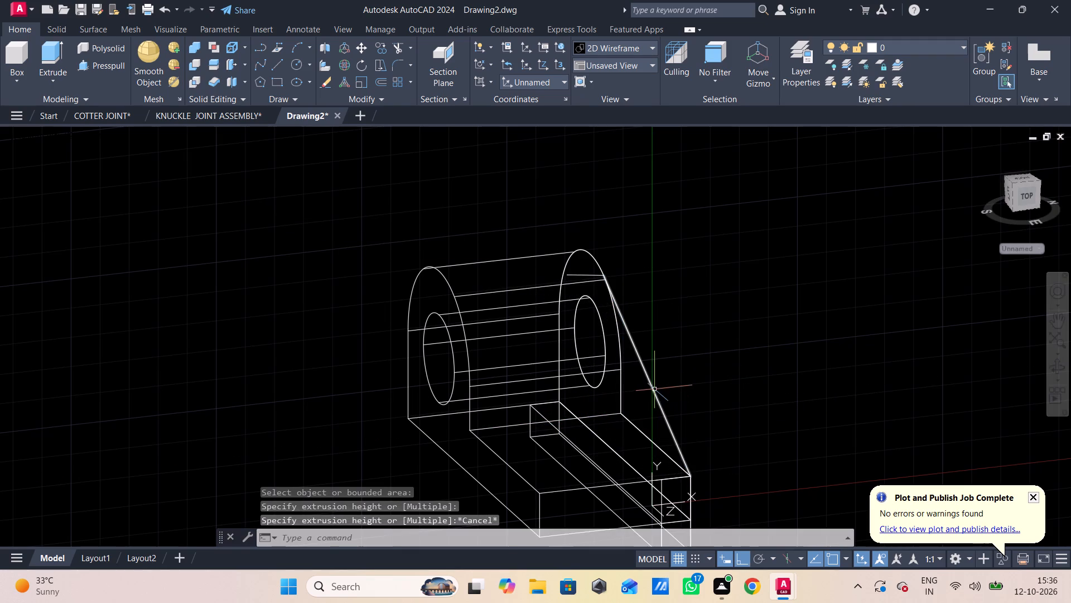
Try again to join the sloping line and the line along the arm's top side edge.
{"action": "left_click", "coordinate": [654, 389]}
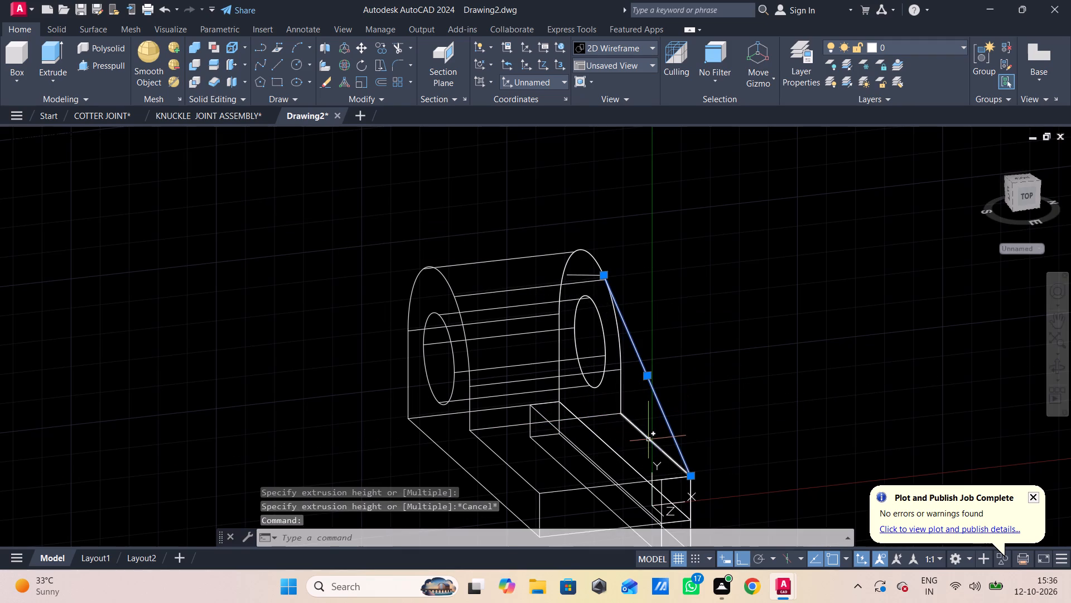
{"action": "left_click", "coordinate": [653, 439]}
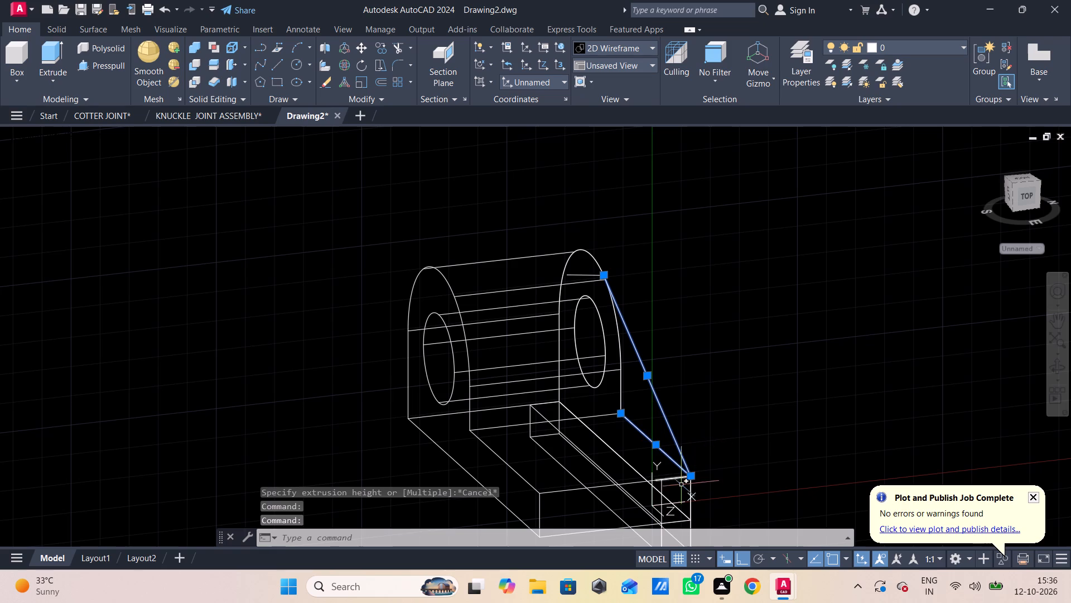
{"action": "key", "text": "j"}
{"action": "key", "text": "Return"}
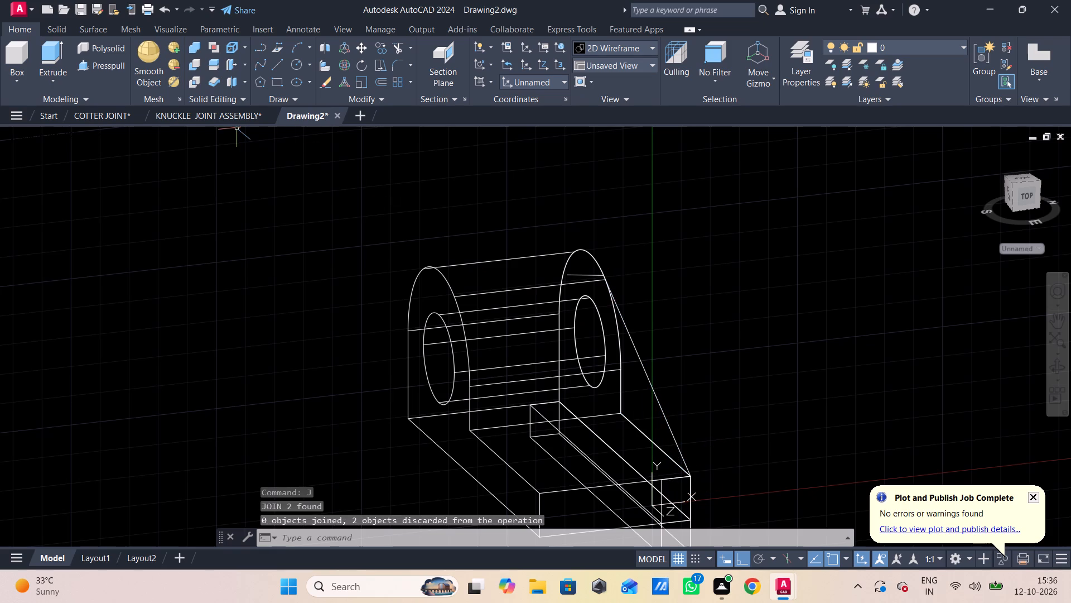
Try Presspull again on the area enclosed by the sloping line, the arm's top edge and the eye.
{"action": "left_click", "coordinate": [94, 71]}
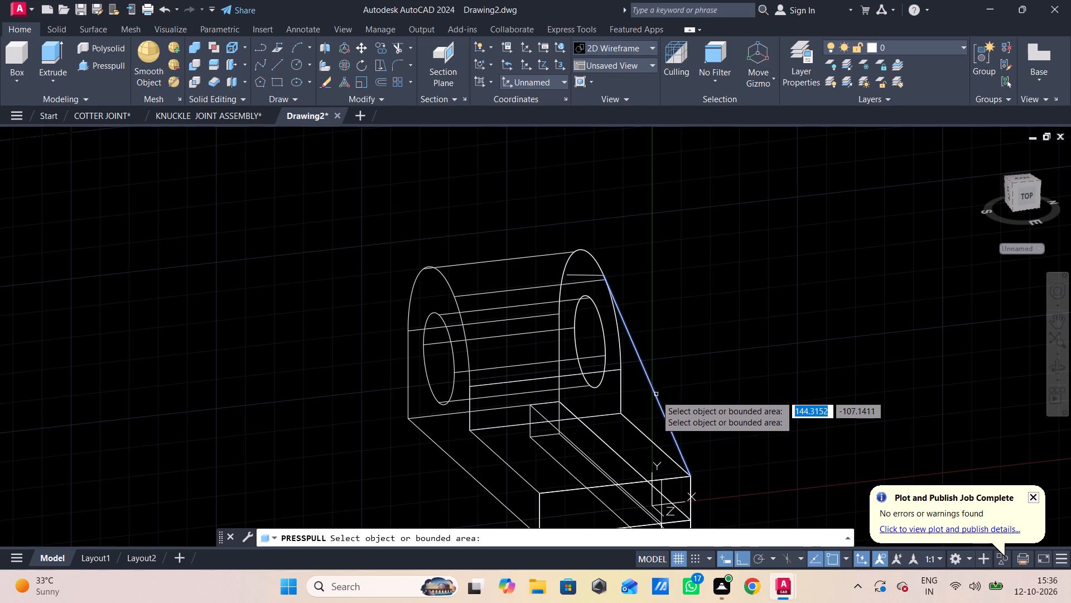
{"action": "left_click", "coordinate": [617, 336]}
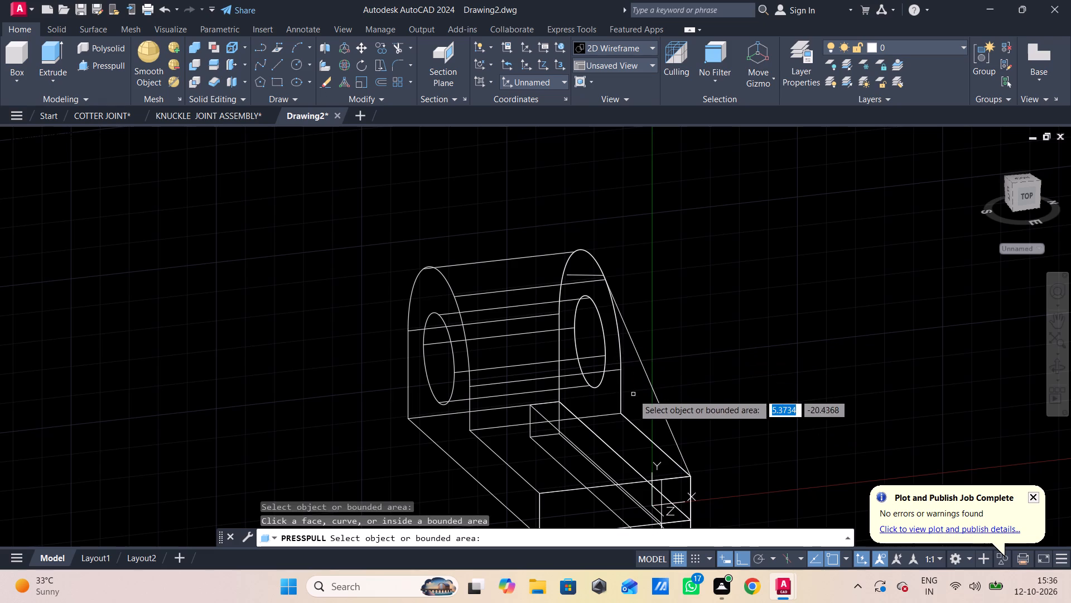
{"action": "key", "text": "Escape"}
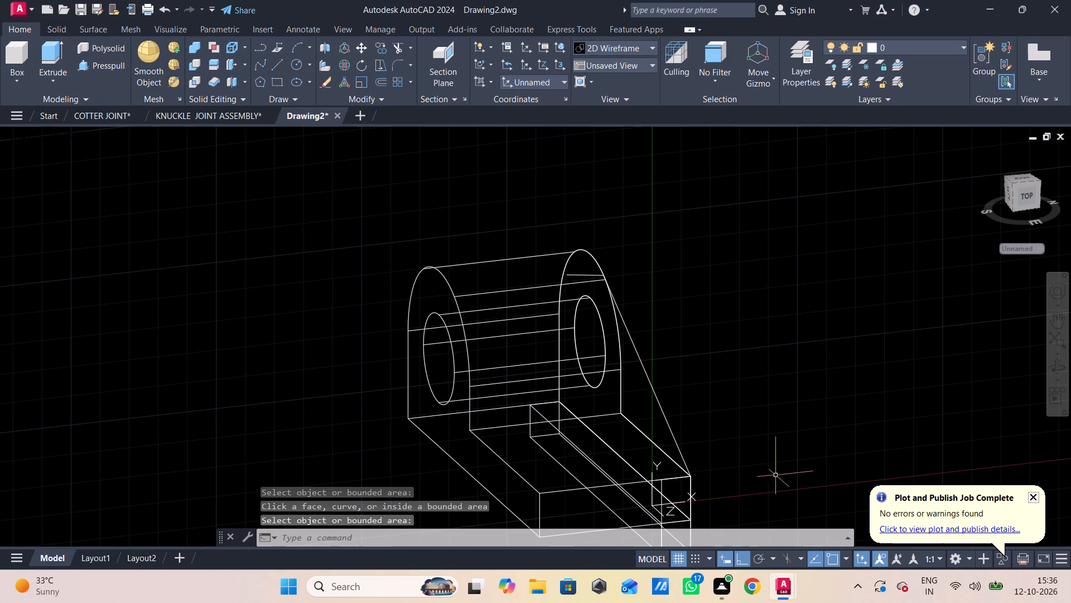
Set the visual style to Shades of Gray.
{"action": "middle_click_drag", "start_coordinate": [726, 453], "coordinate": [600, 445], "text": "shift"}
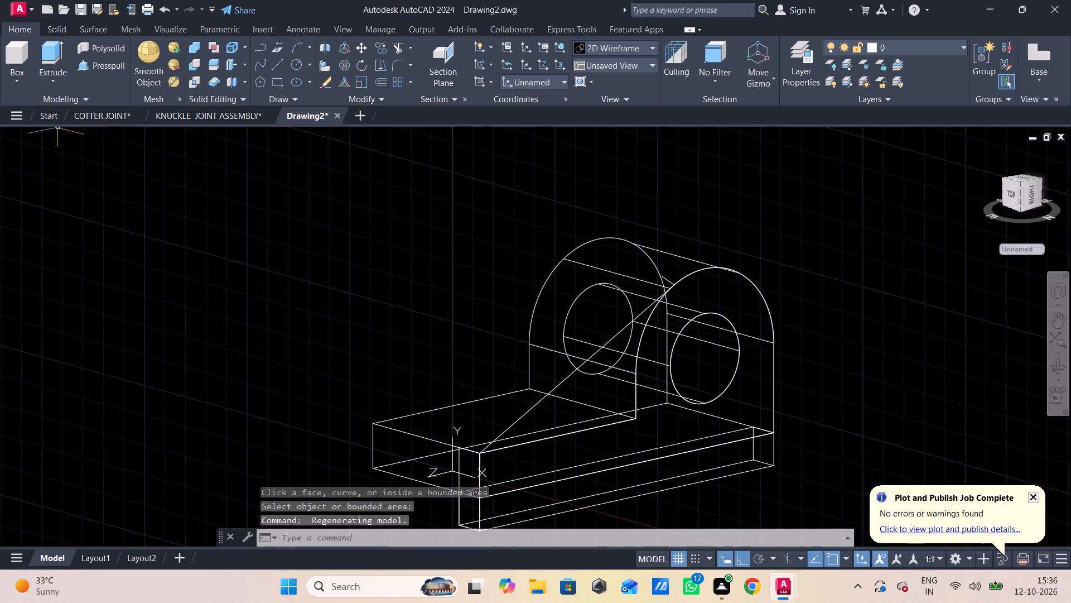
{"action": "left_click", "coordinate": [49, 134]}
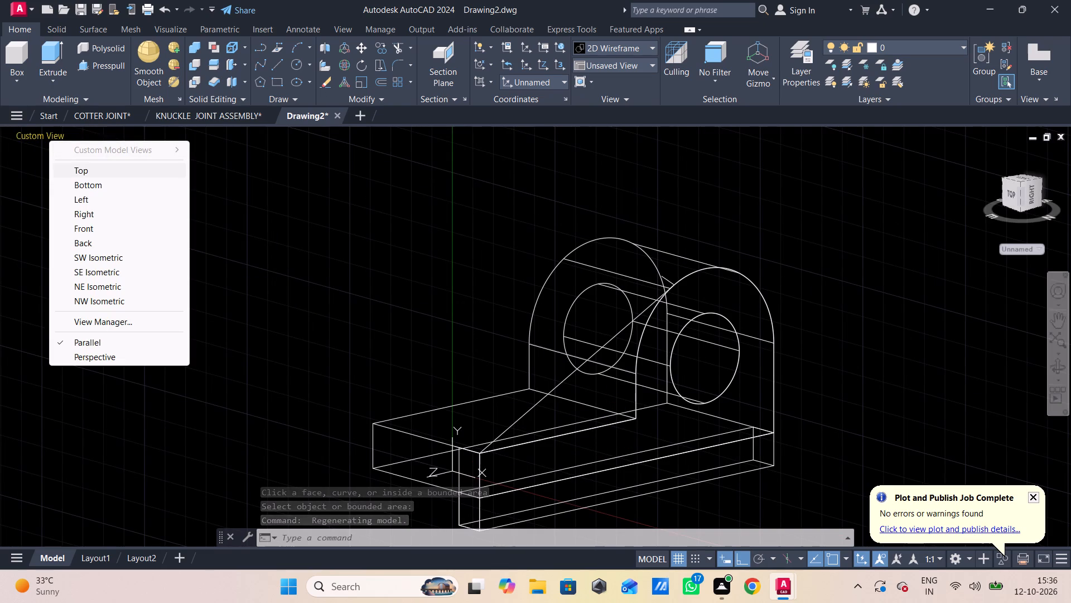
{"action": "left_click", "coordinate": [92, 139]}
{"action": "left_click", "coordinate": [79, 139]}
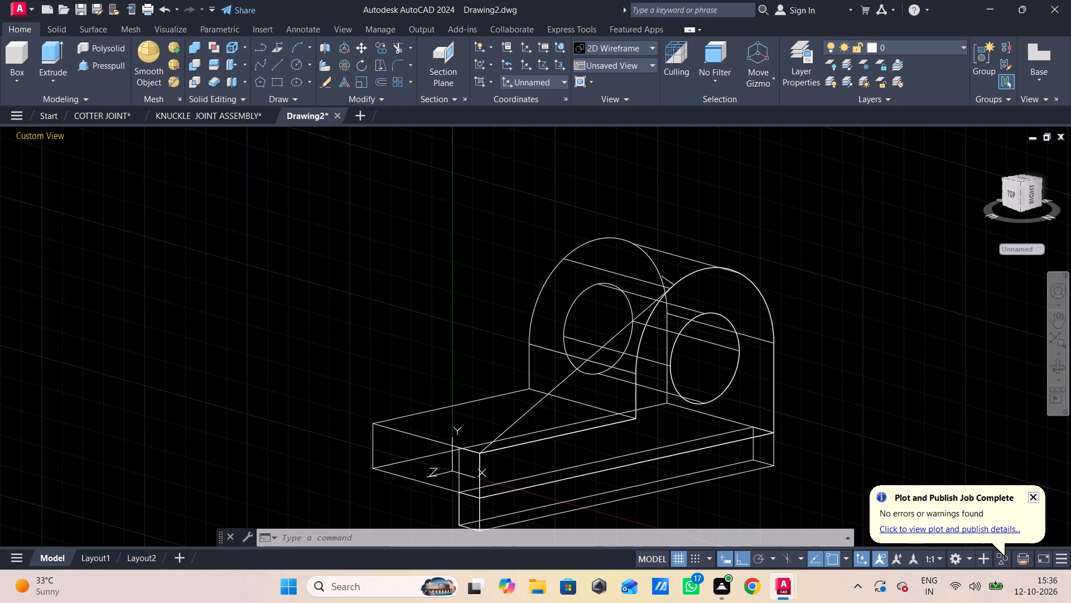
{"action": "left_click", "coordinate": [127, 261]}
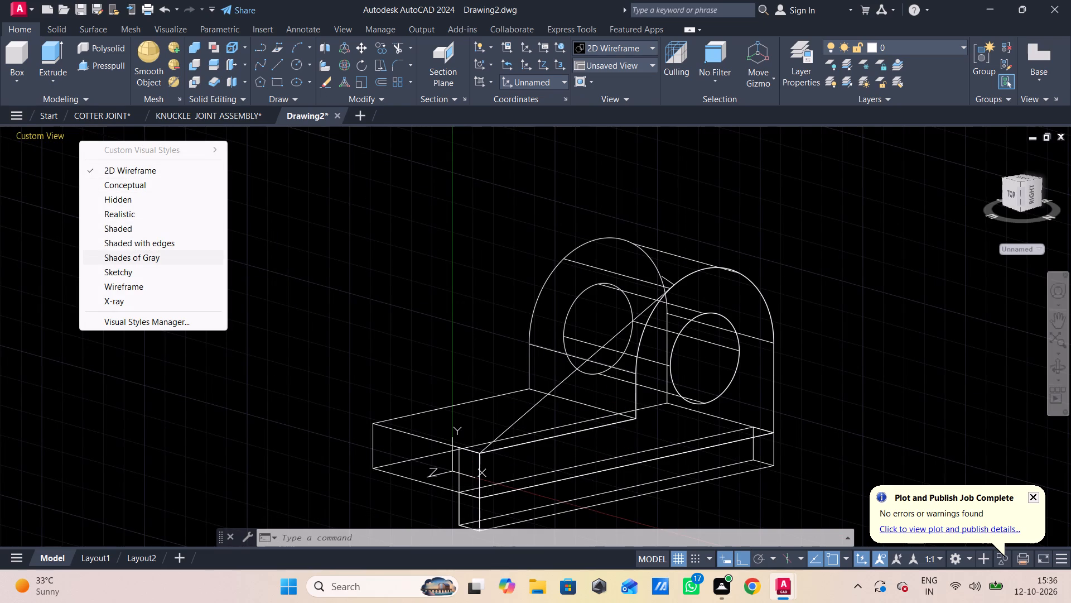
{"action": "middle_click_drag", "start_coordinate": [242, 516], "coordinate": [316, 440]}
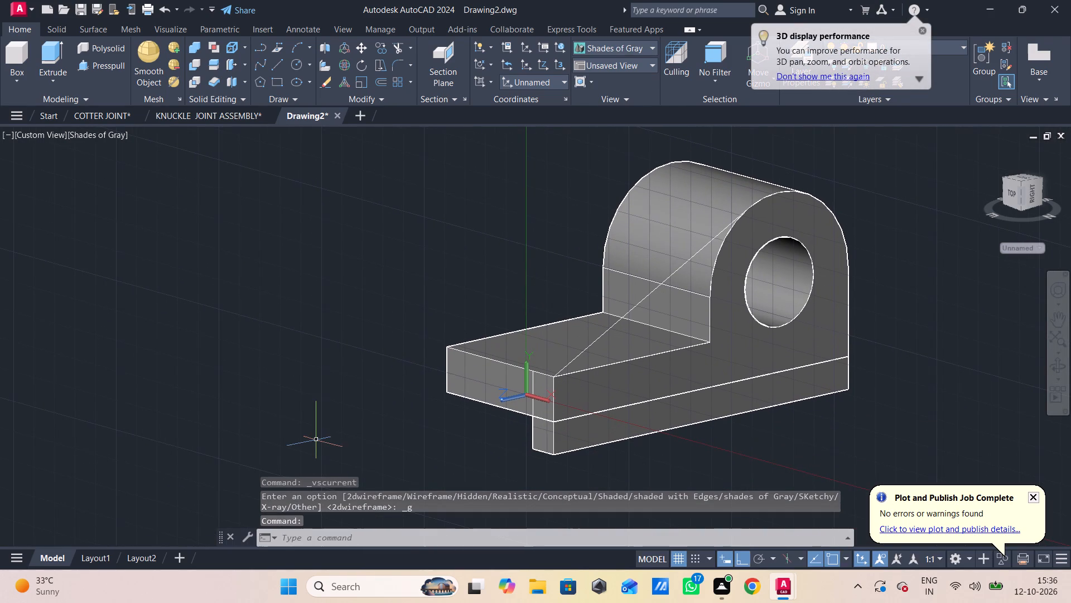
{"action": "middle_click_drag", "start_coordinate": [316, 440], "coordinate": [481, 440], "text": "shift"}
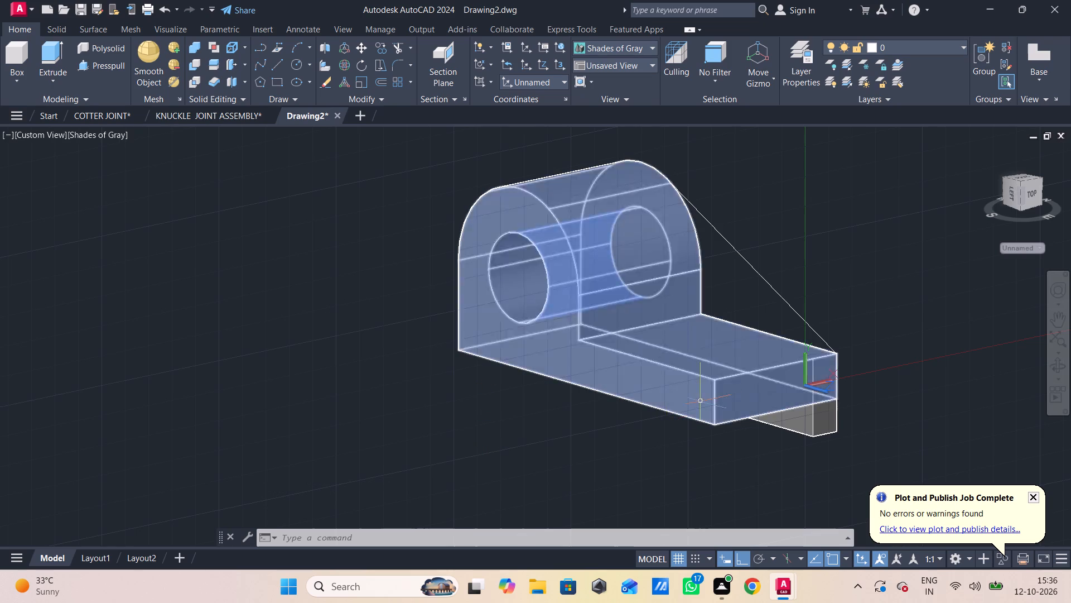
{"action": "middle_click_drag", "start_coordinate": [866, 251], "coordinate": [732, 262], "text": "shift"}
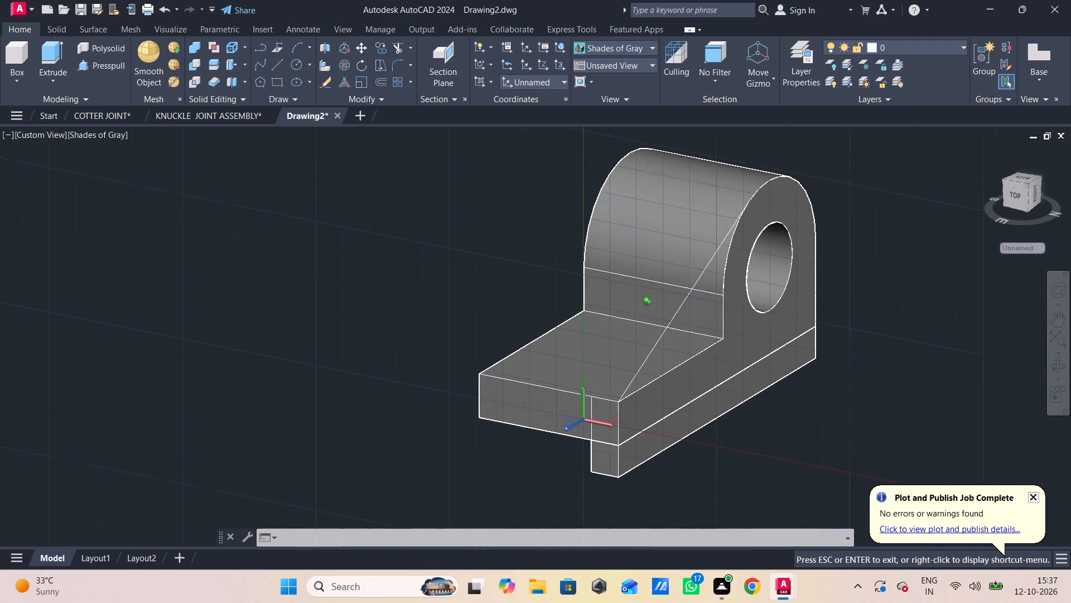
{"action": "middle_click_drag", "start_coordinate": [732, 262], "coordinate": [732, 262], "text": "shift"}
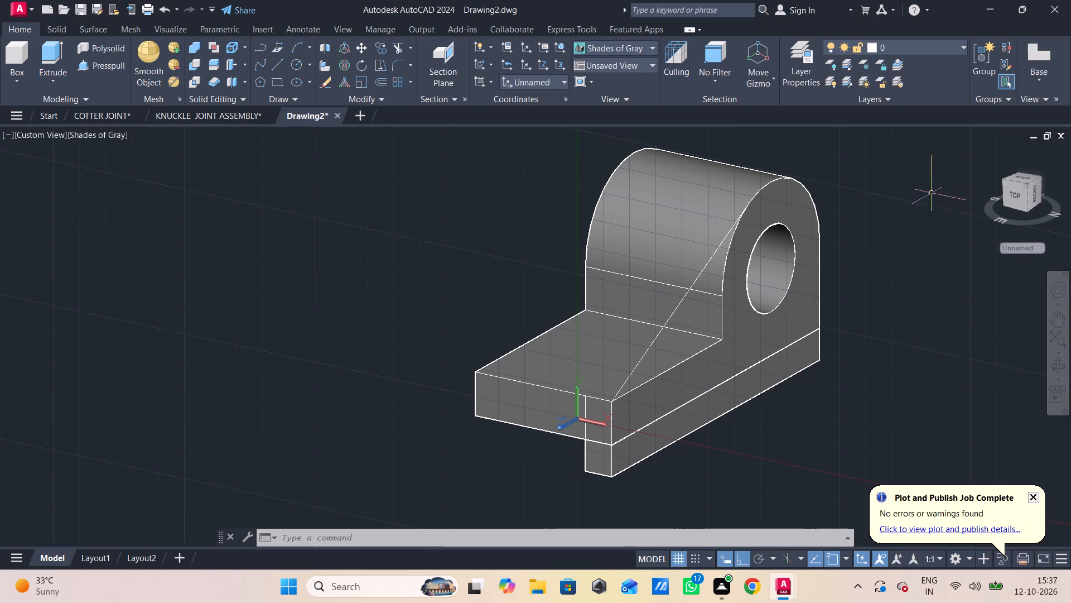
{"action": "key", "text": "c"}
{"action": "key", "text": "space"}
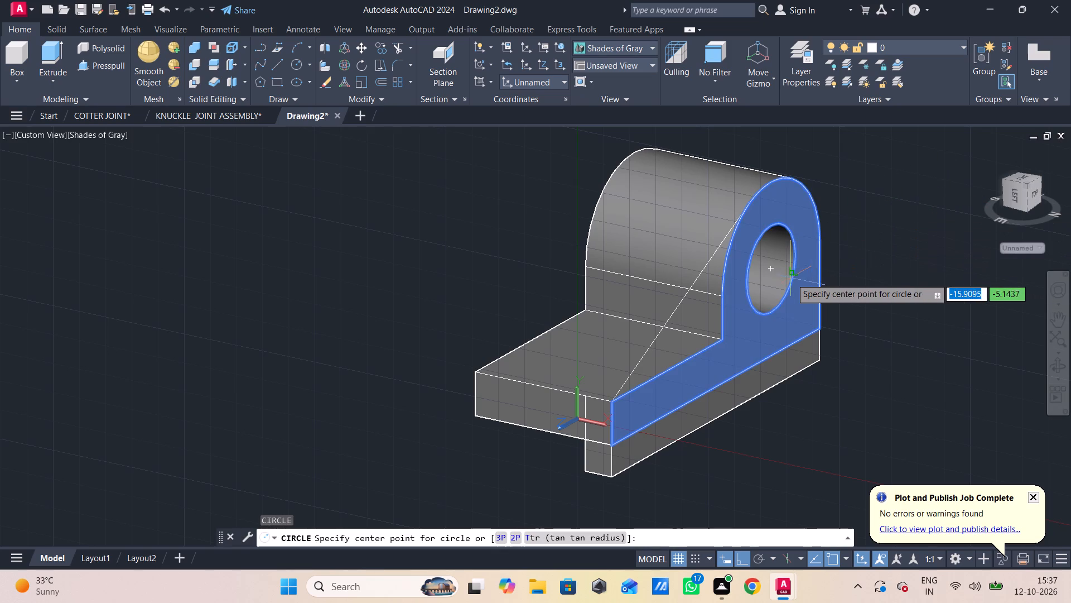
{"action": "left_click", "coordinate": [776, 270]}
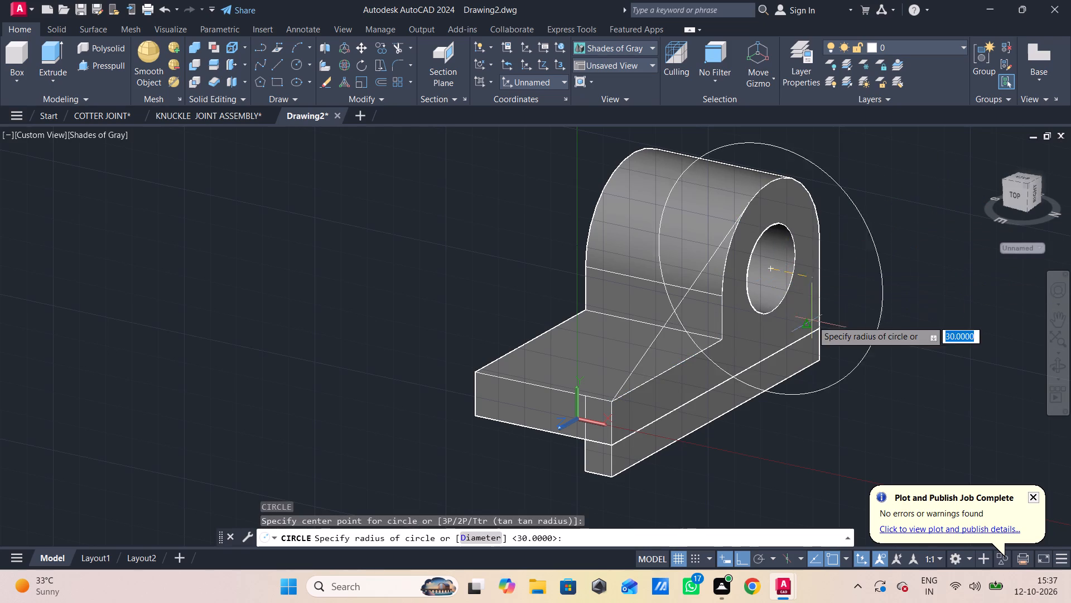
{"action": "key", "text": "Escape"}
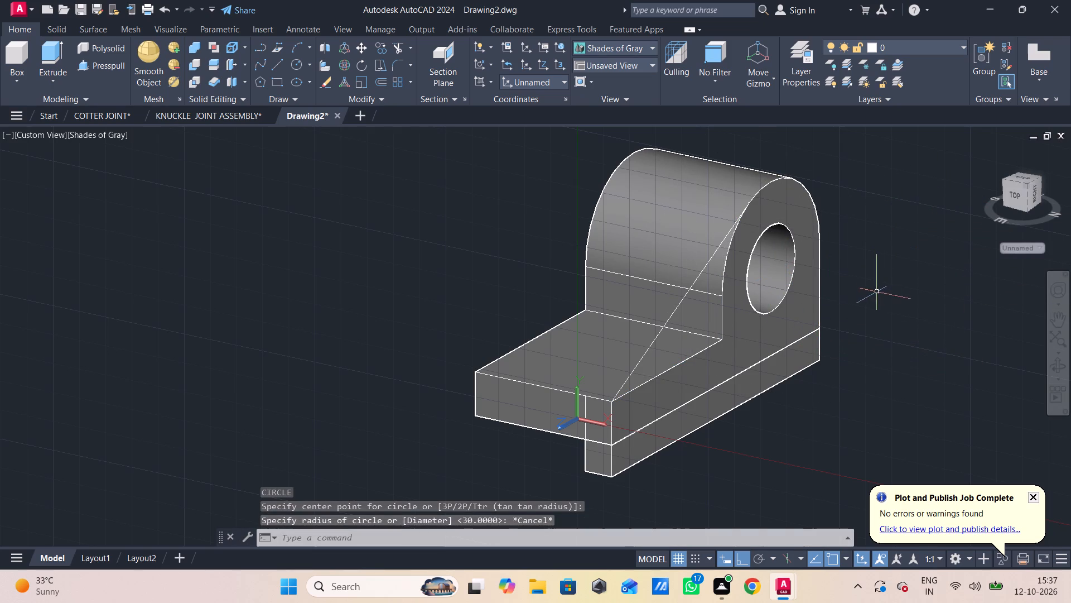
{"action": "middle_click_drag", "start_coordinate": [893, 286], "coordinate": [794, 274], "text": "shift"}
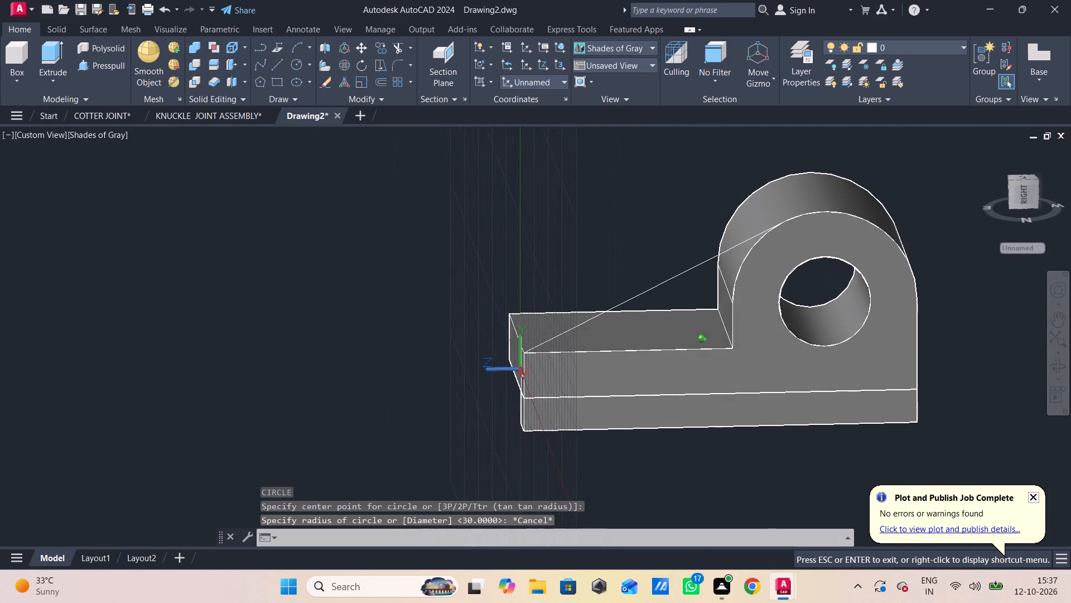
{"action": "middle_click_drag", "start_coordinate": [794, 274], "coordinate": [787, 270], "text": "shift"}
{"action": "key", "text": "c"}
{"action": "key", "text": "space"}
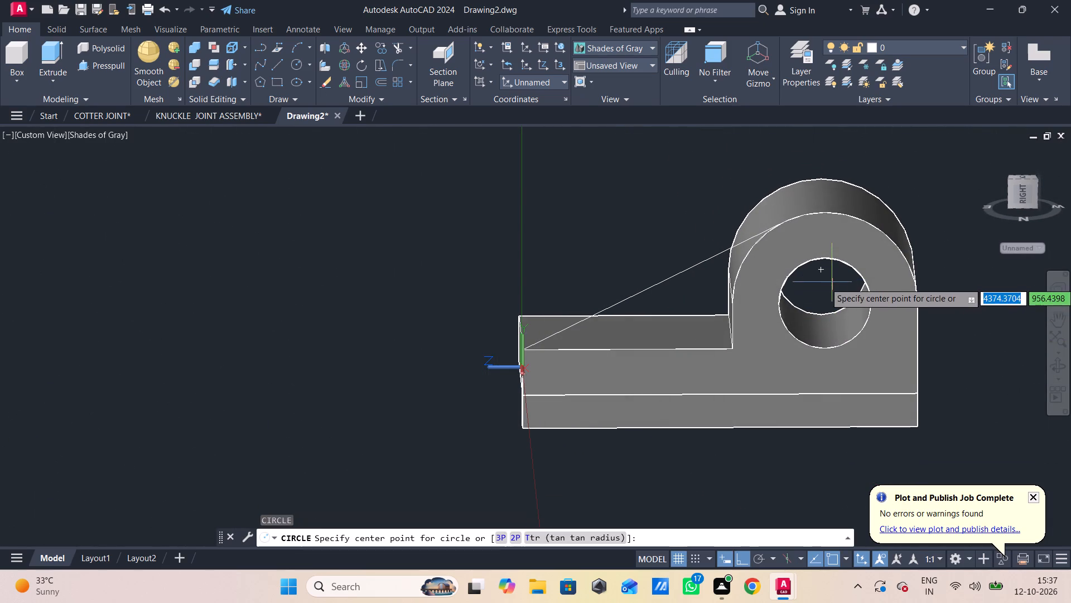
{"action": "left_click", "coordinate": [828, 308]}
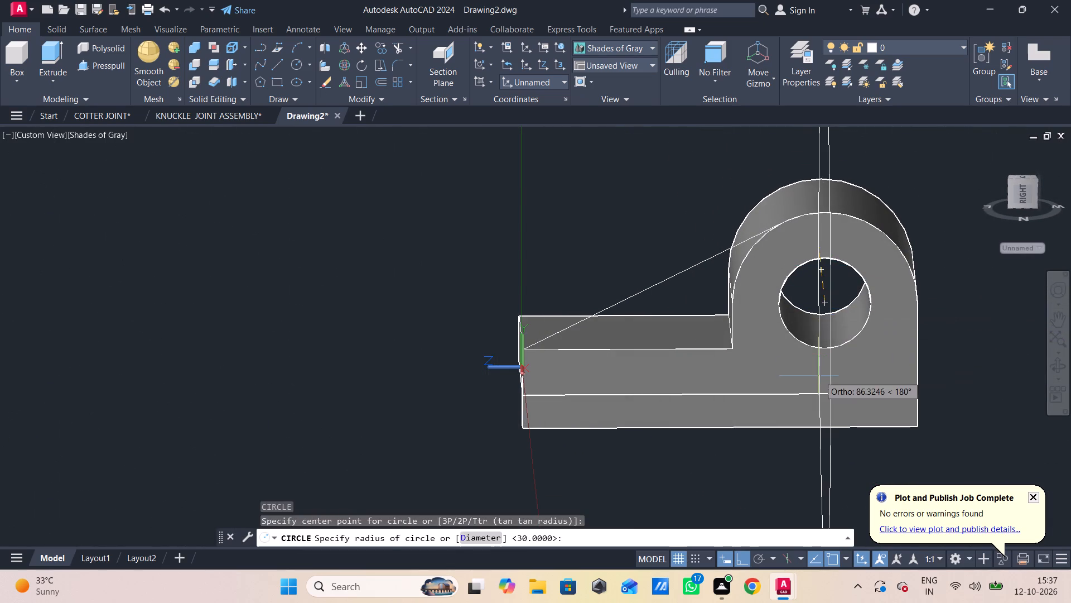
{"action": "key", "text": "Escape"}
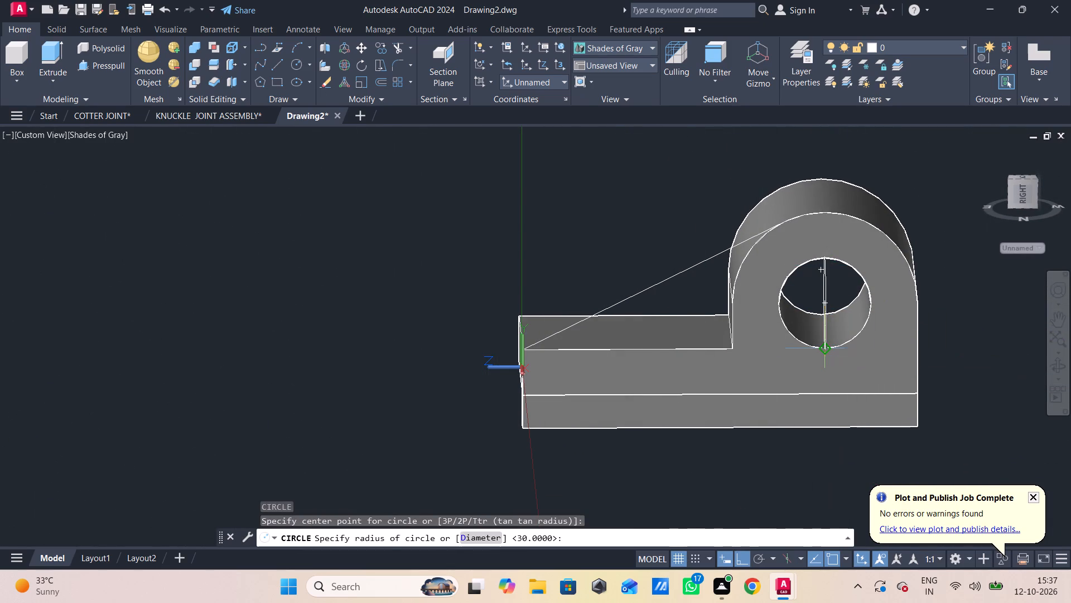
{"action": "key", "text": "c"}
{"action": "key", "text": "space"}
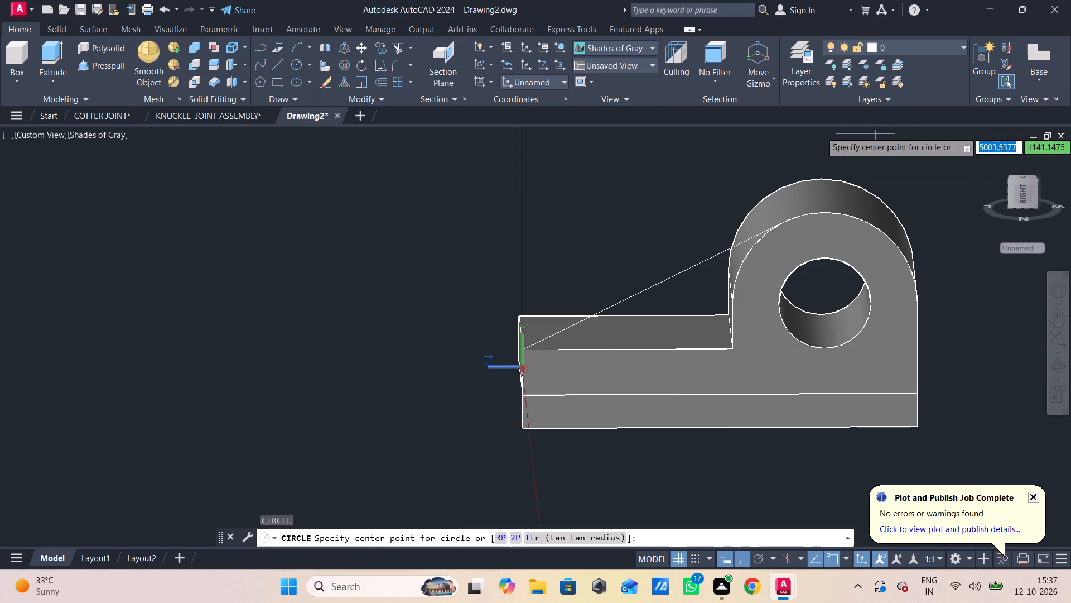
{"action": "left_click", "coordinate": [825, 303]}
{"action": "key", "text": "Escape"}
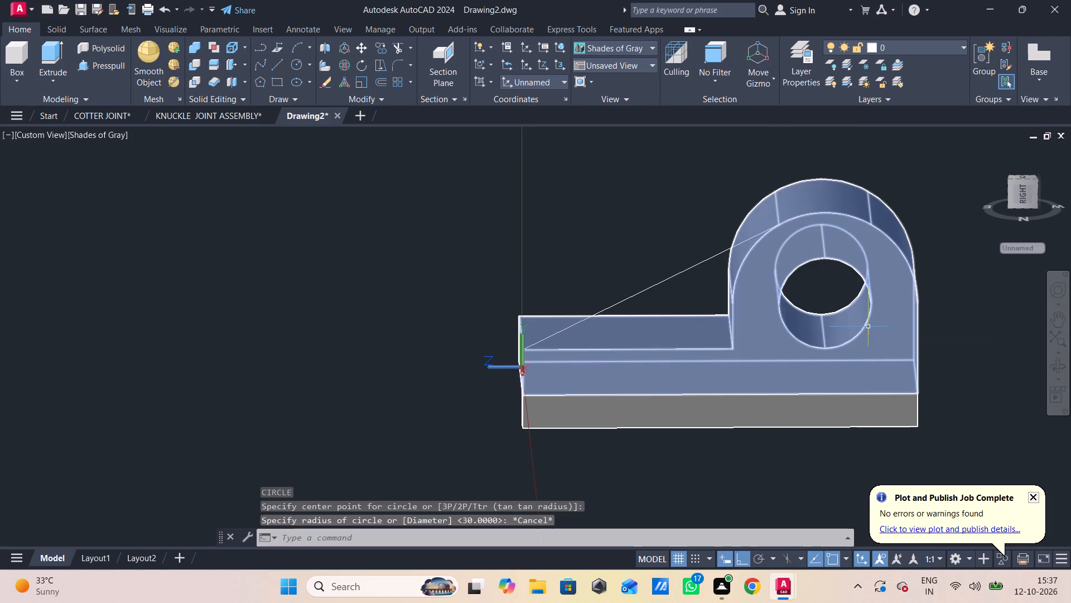
Align the UCS with the eye's flat side face, placing the origin on that face beside the hole.
{"action": "key", "text": "u"}
{"action": "type", "text": "cs"}
{"action": "key", "text": "space"}
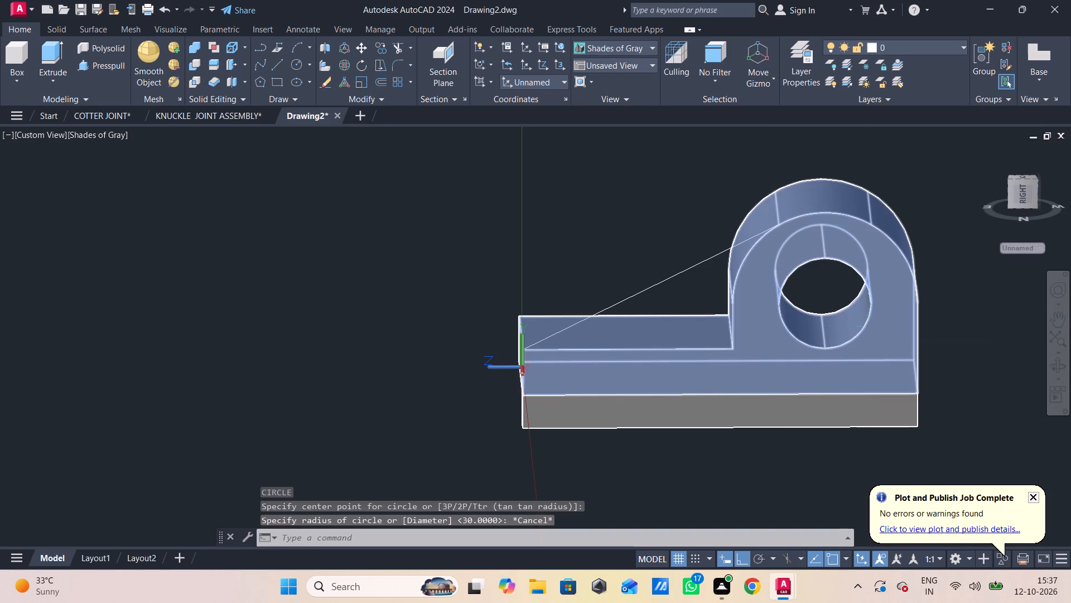
{"action": "left_click", "coordinate": [882, 283]}
{"action": "left_click", "coordinate": [963, 283]}
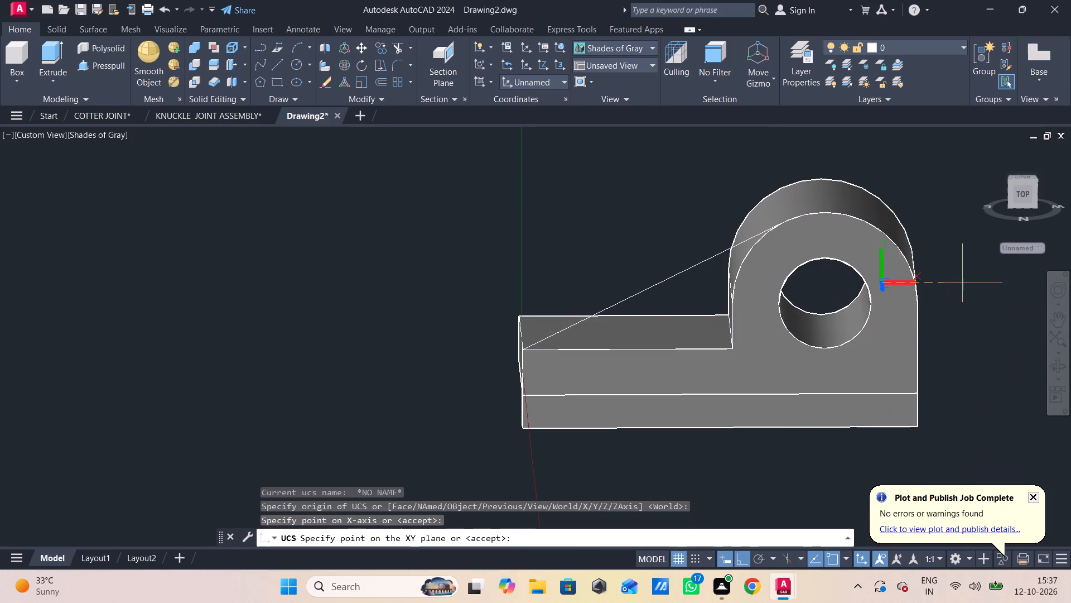
{"action": "left_click", "coordinate": [899, 222]}
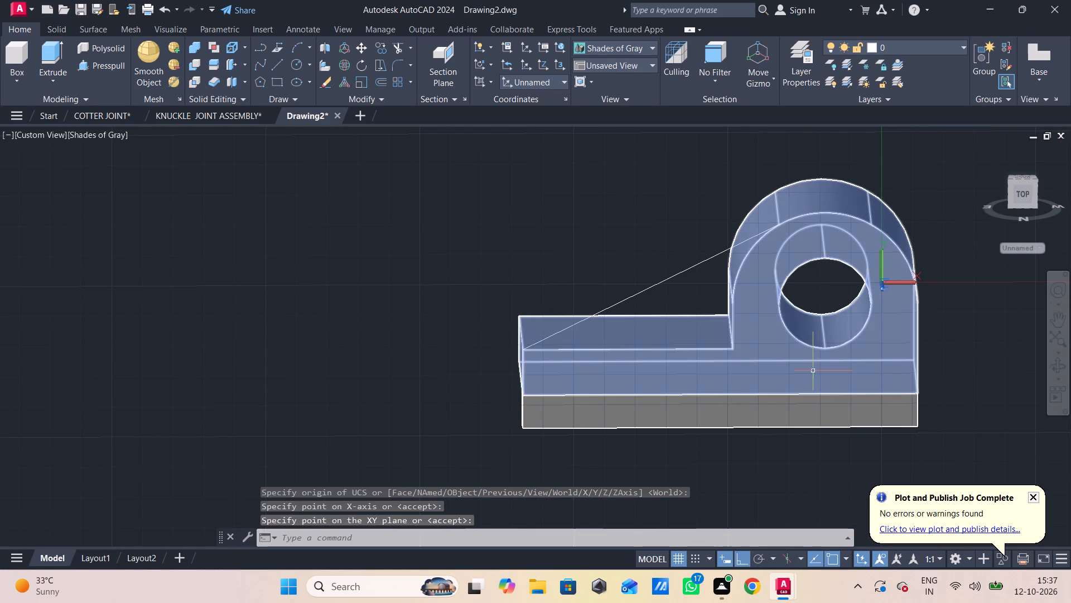
{"action": "key", "text": "space"}
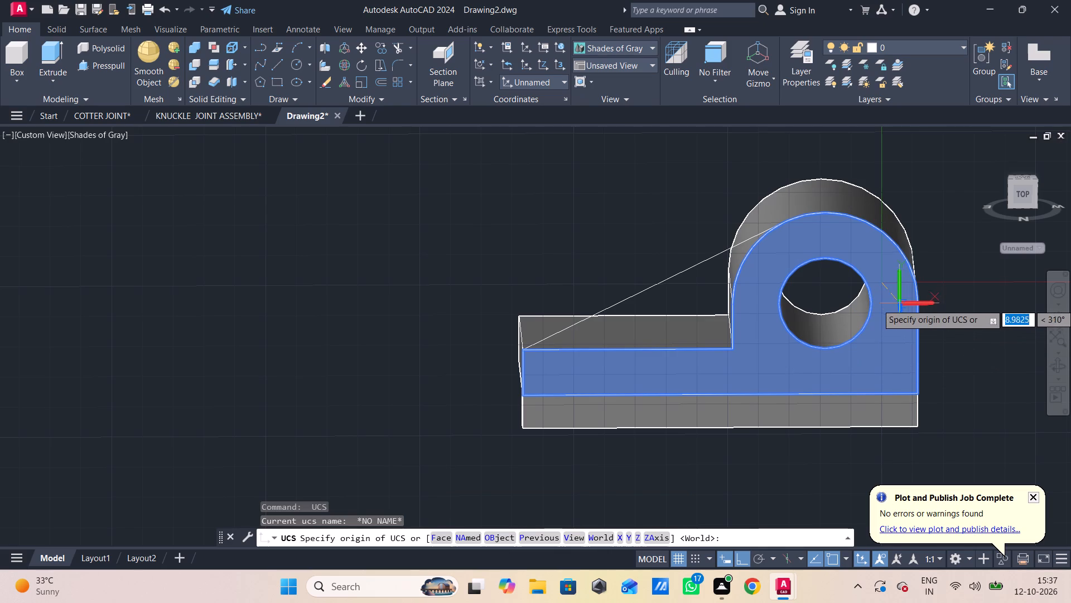
{"action": "left_click", "coordinate": [894, 285]}
{"action": "left_click", "coordinate": [954, 271]}
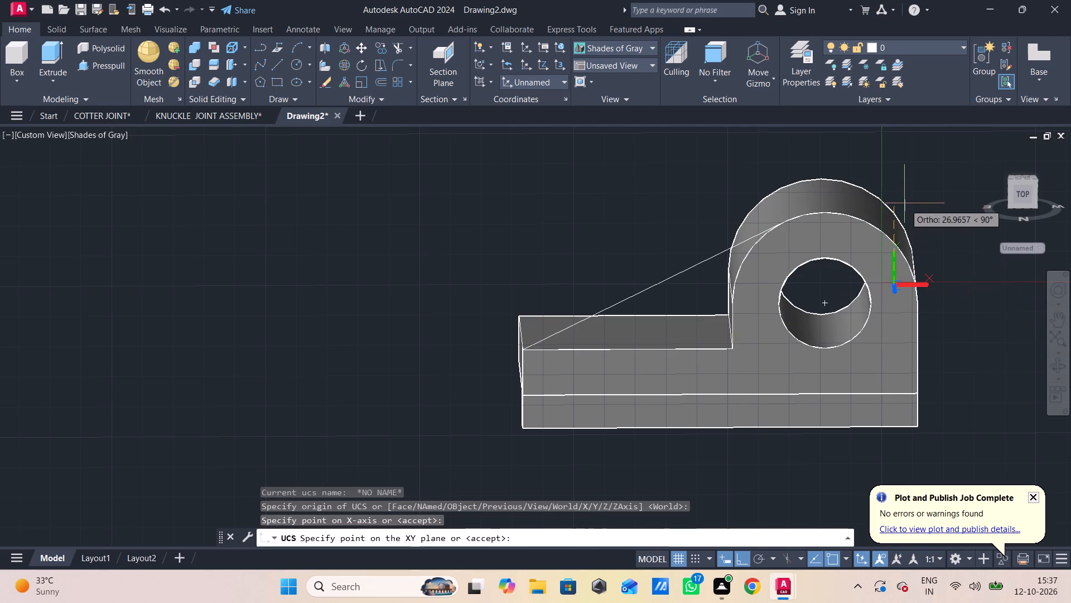
{"action": "left_click", "coordinate": [905, 202]}
{"action": "key", "text": "Escape"}
Draw a circle of radius 30 on the eye's side face, centred on the hole.
{"action": "type", "text": "c"}
{"action": "key", "text": "space"}
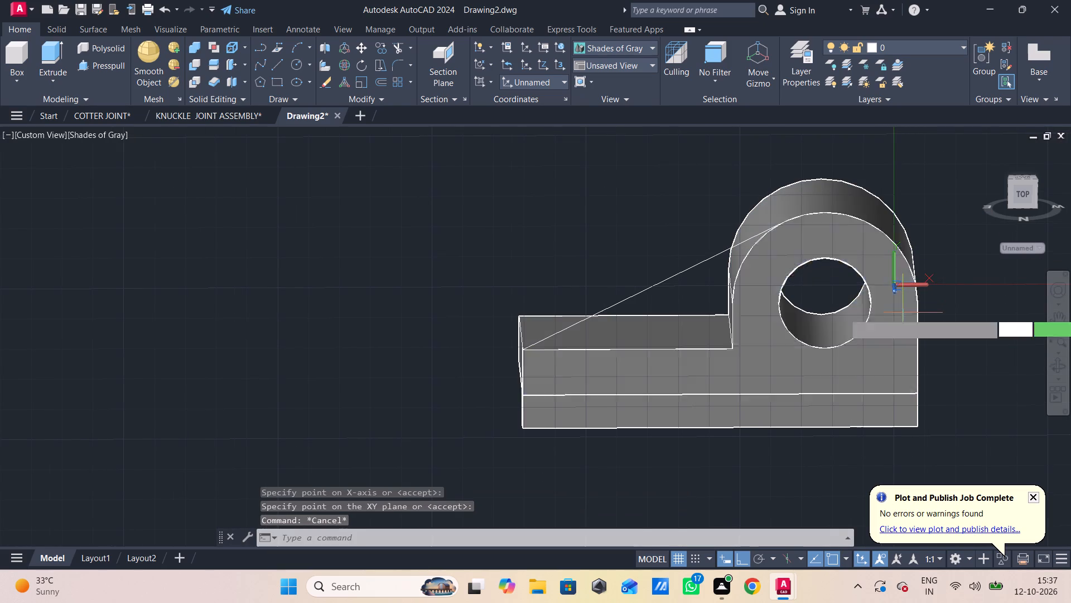
{"action": "left_click", "coordinate": [831, 303]}
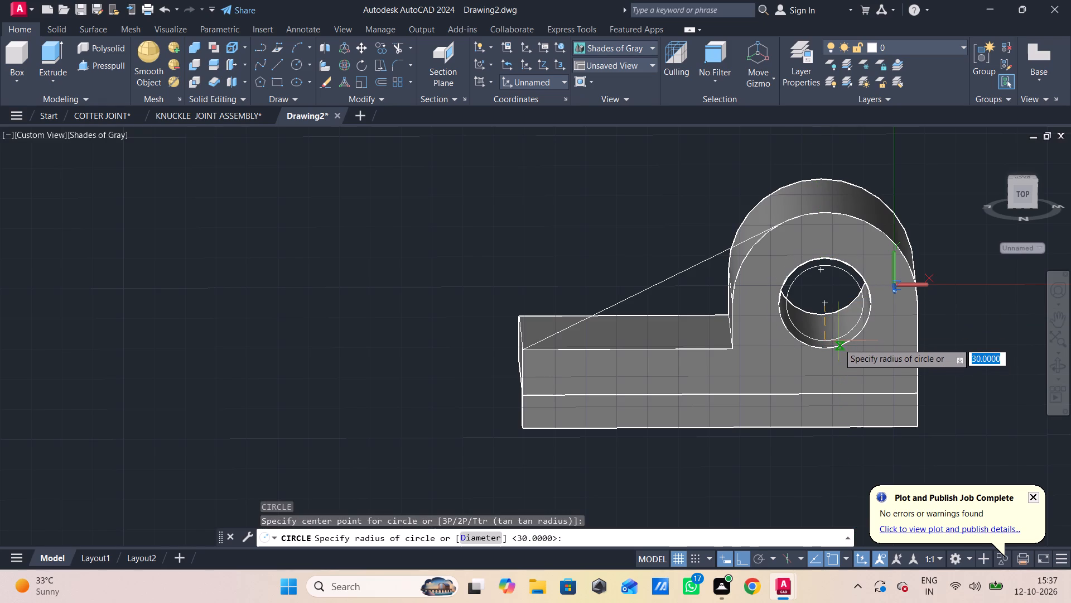
{"action": "type", "text": "30"}
{"action": "key", "text": "Return"}
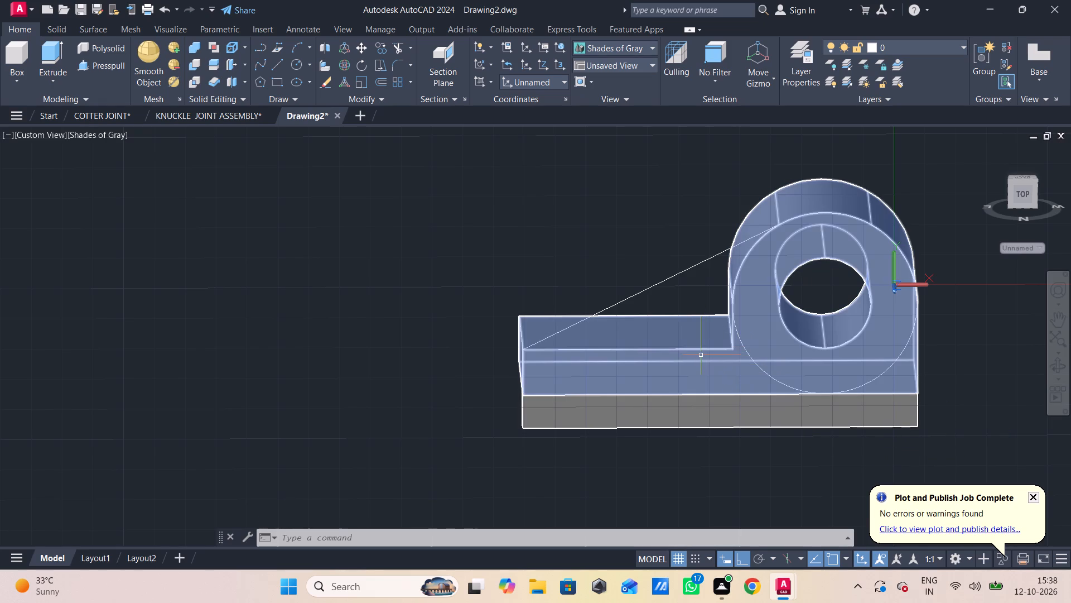
{"action": "key", "text": "Escape"}
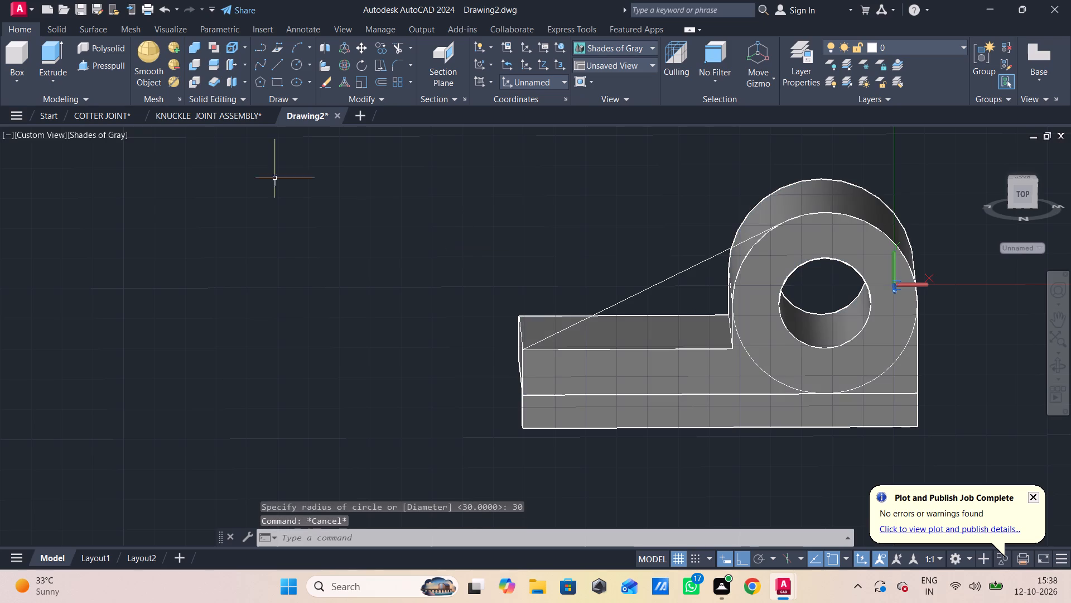
Set the visual style to 2D Wireframe.
{"action": "left_click", "coordinate": [84, 136]}
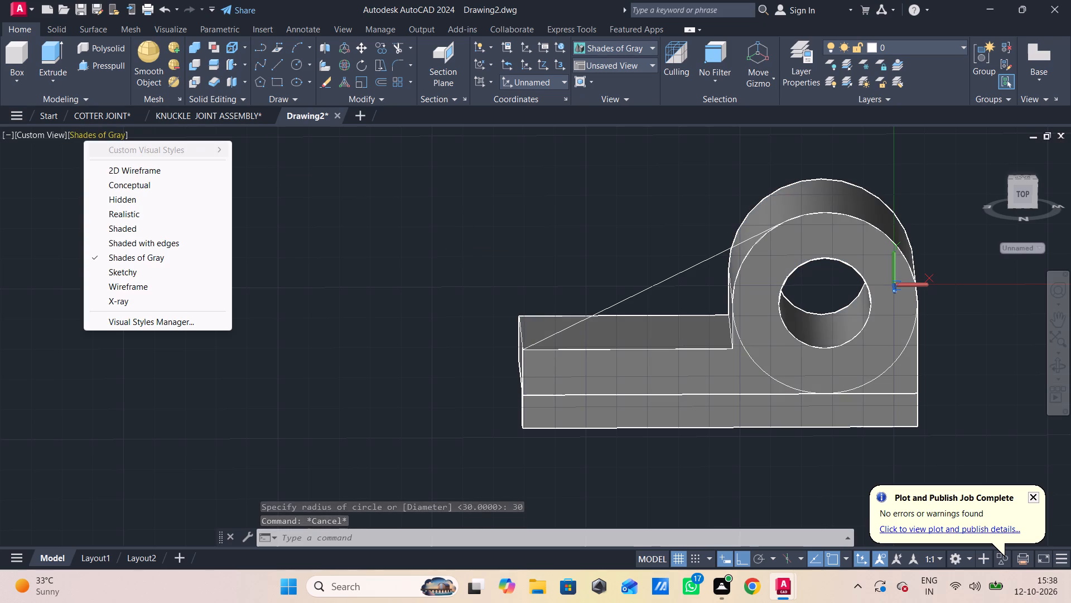
{"action": "left_click", "coordinate": [124, 171]}
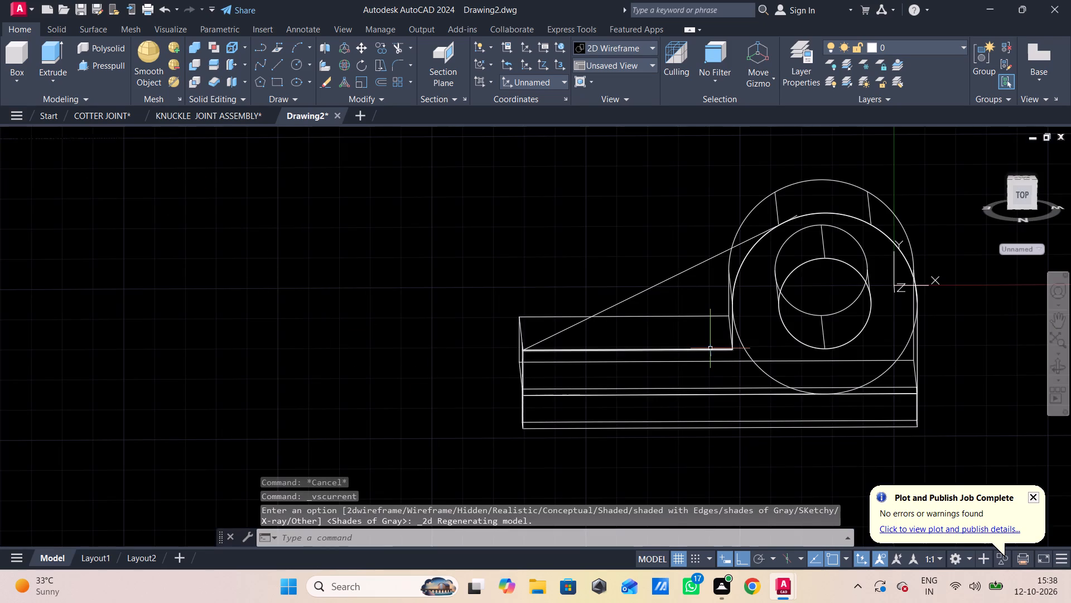
Delete the existing line along the arm's top side edge.
{"action": "left_click", "coordinate": [710, 348]}
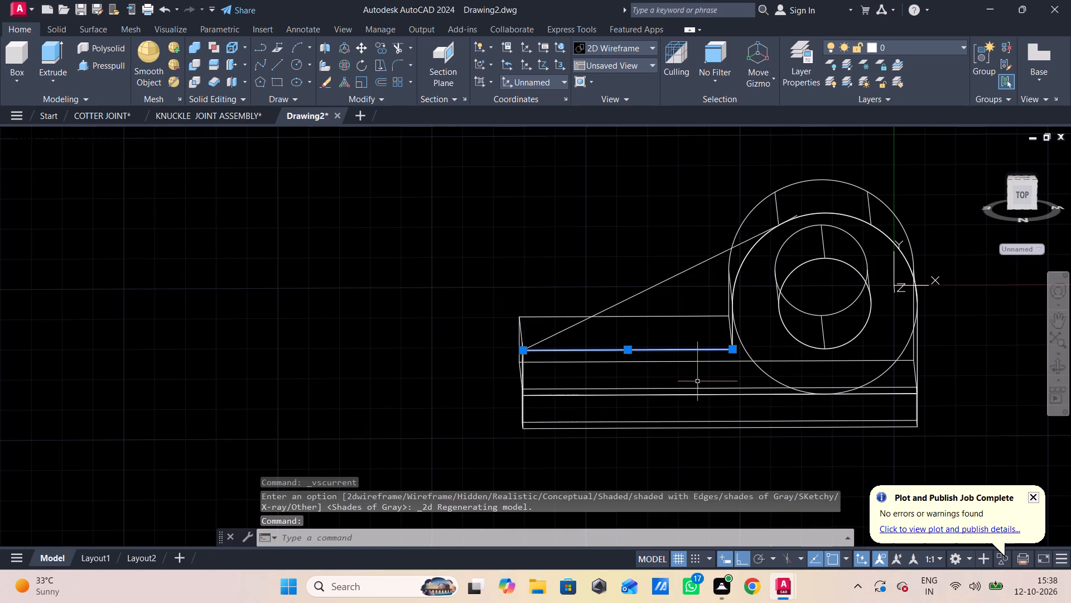
{"action": "key", "text": "Delete"}
Draw a line from the sloping line's lower end along the arm's top edge, extending past the radius 30 circle.
{"action": "key", "text": "l"}
{"action": "key", "text": "Return"}
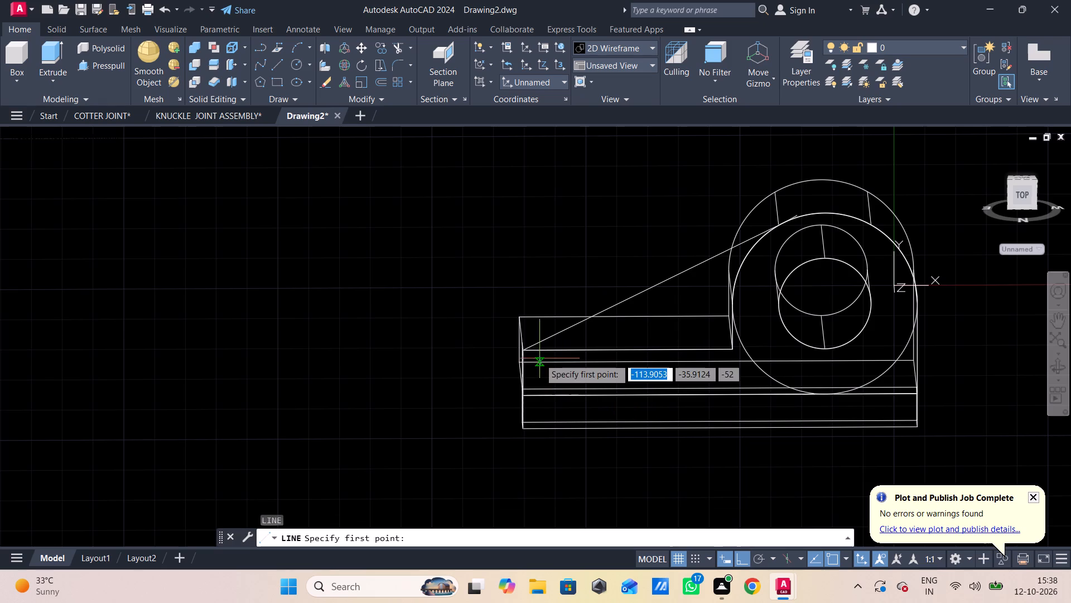
{"action": "scroll", "coordinate": [527, 352], "scroll_direction": "up", "scroll_amount": 1}
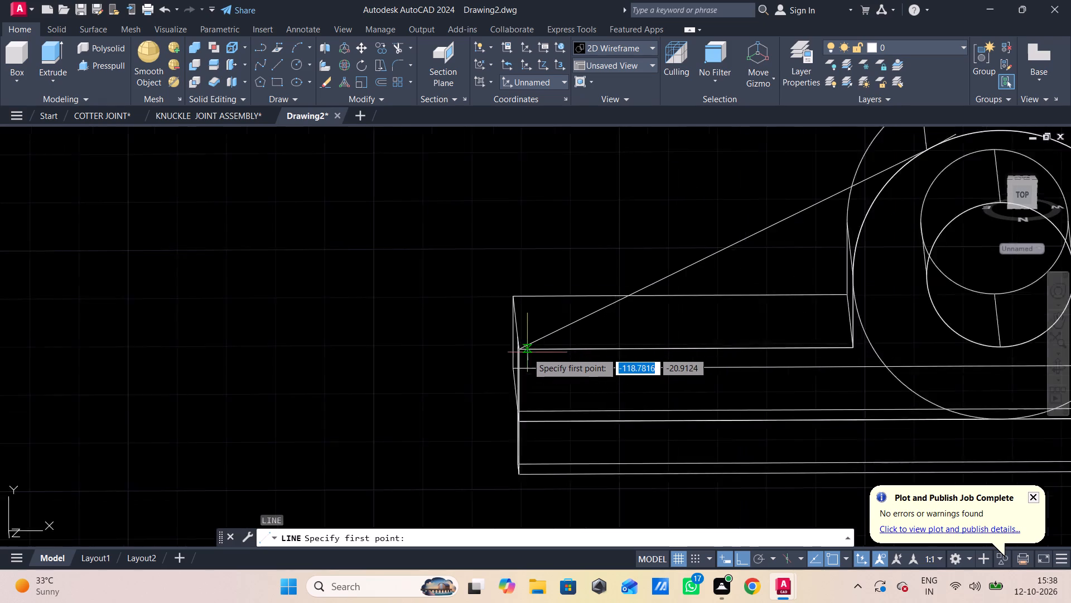
{"action": "scroll", "coordinate": [527, 352], "scroll_direction": "up", "scroll_amount": 1}
{"action": "left_click", "coordinate": [516, 348]}
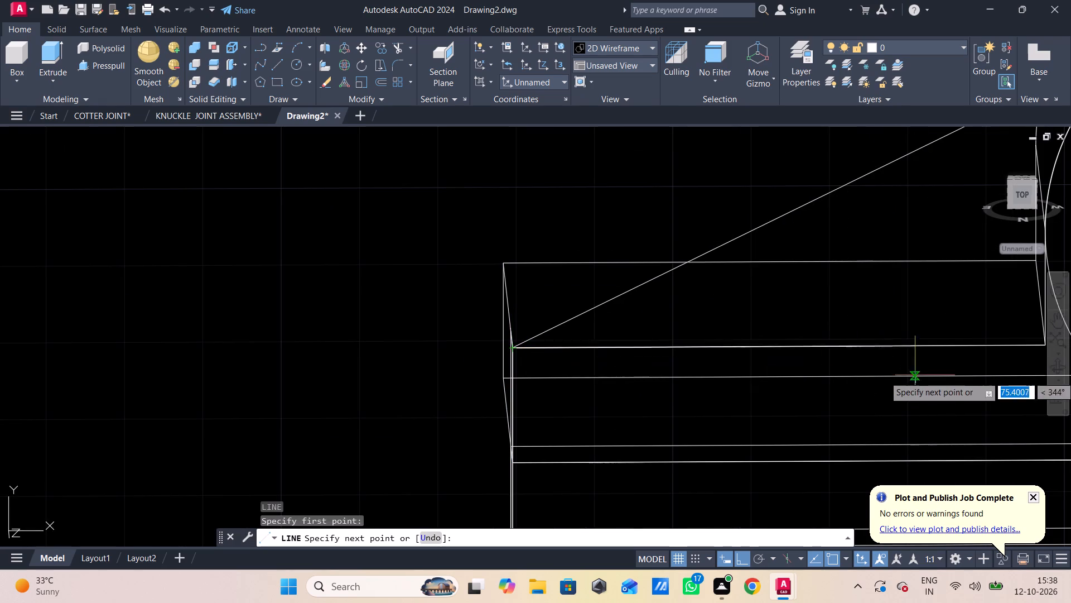
{"action": "middle_click_drag", "start_coordinate": [1055, 348], "coordinate": [935, 316]}
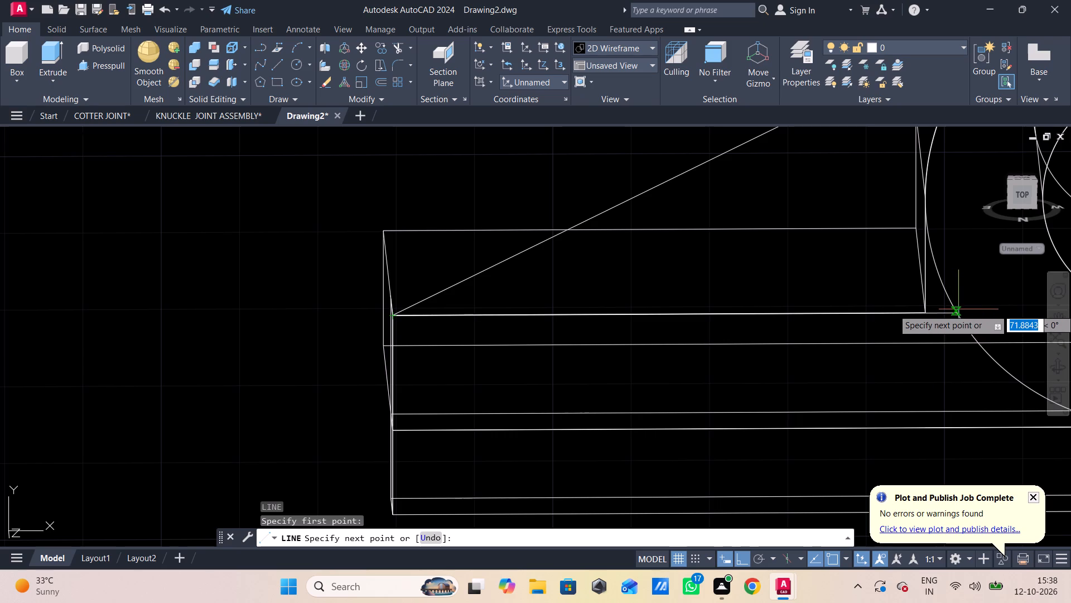
{"action": "left_click", "coordinate": [988, 304]}
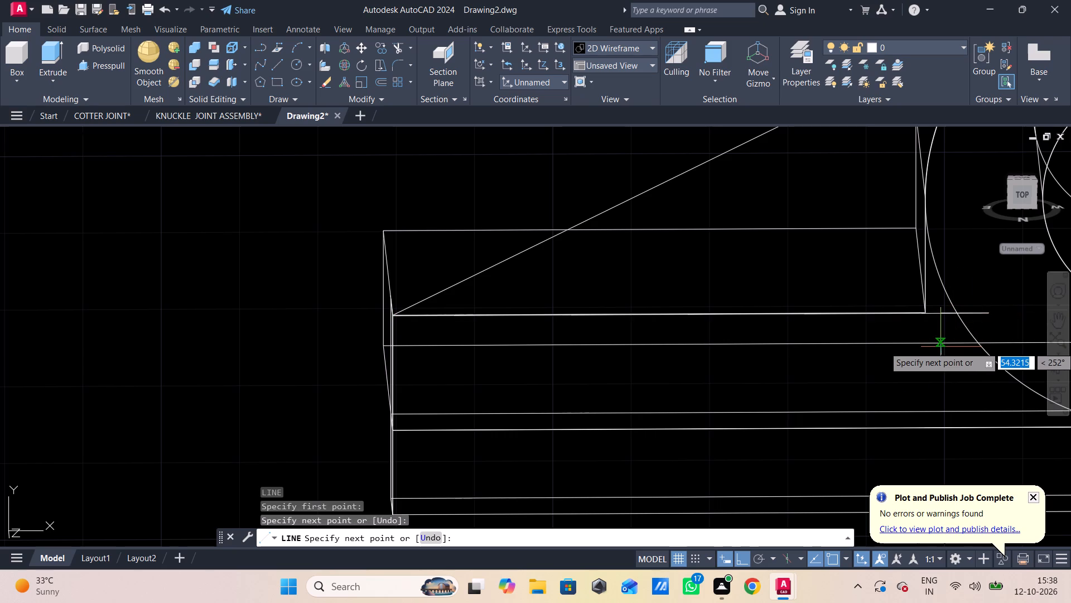
{"action": "key", "text": "Escape"}
Trim the end of the arm-edge line that extends inside the radius 30 circle.
{"action": "key", "text": "t"}
{"action": "key", "text": "r"}
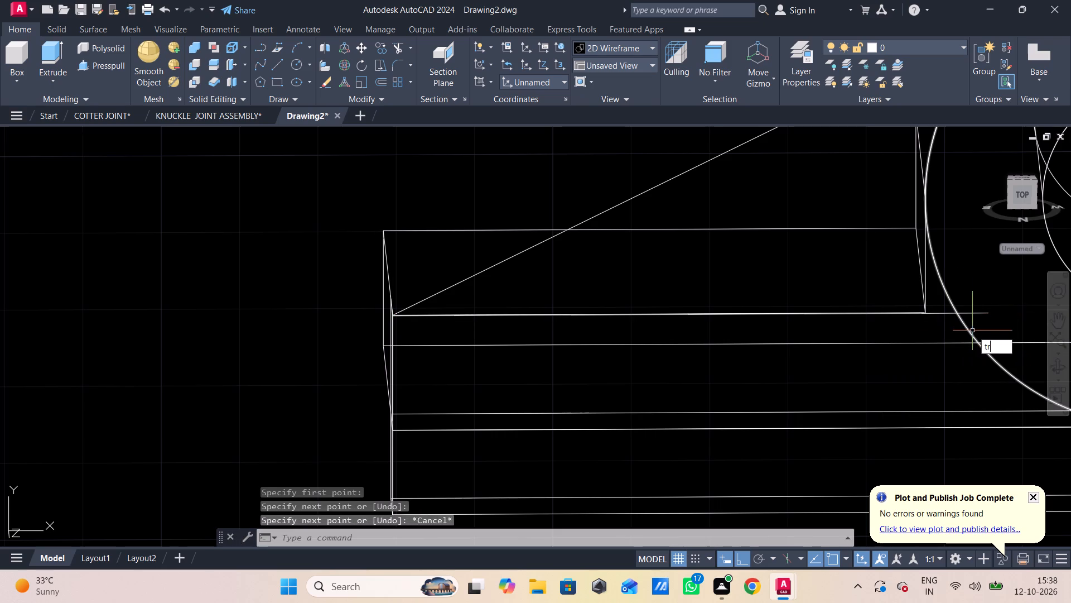
{"action": "key", "text": "space"}
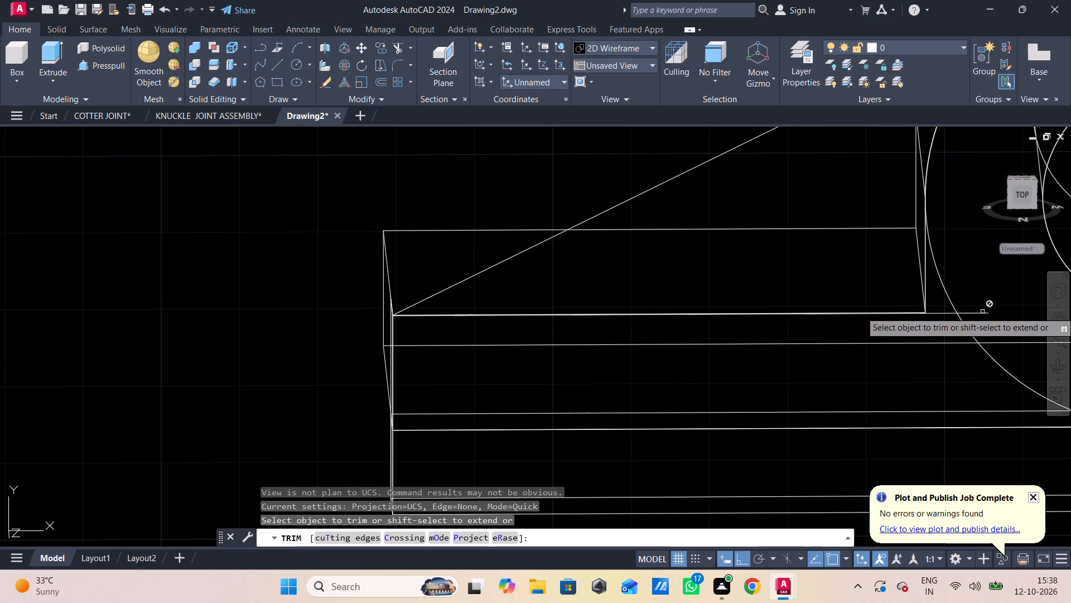
{"action": "scroll", "coordinate": [982, 312], "scroll_direction": "up", "scroll_amount": 3}
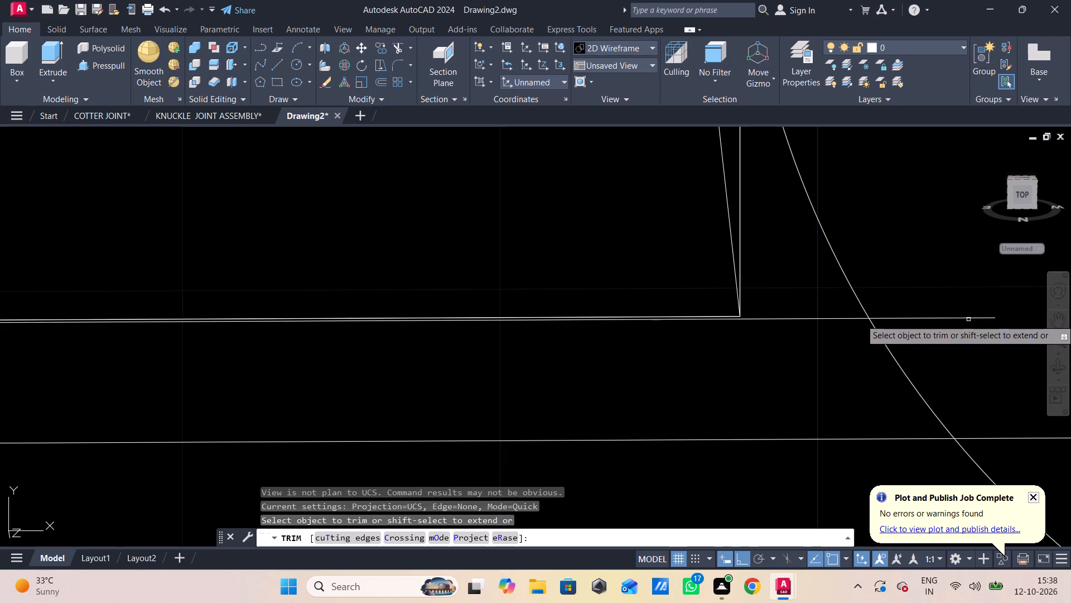
{"action": "left_click", "coordinate": [968, 319]}
{"action": "scroll", "coordinate": [971, 319], "scroll_direction": "down", "scroll_amount": 3}
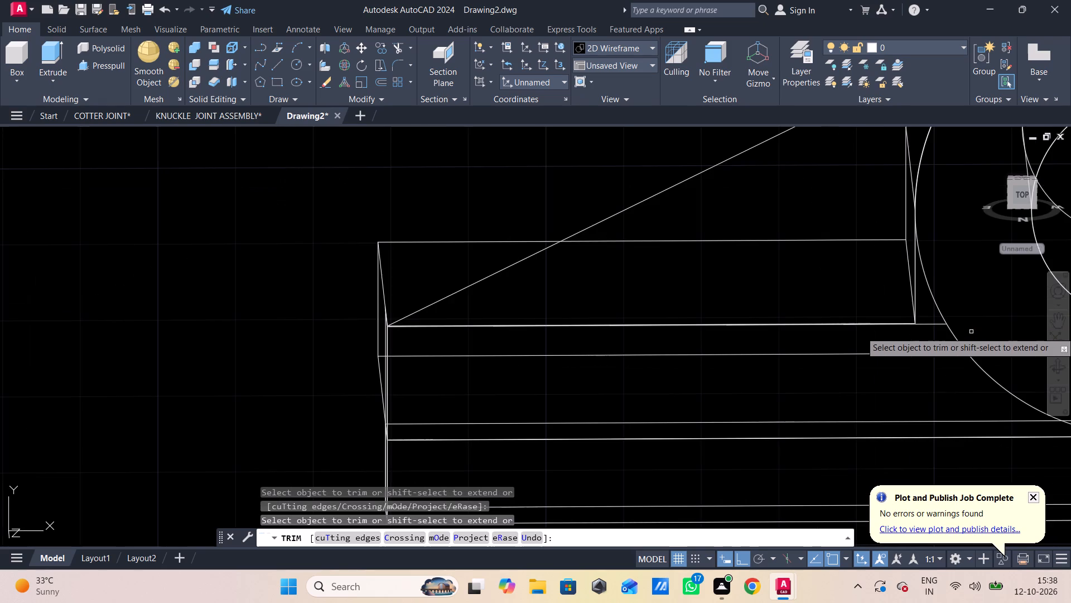
Trim the circle's lower arc between the arm-edge line and the arm's bottom edge.
{"action": "middle_click_drag", "start_coordinate": [971, 332], "coordinate": [808, 285]}
{"action": "scroll", "coordinate": [808, 285], "scroll_direction": "down", "scroll_amount": 1}
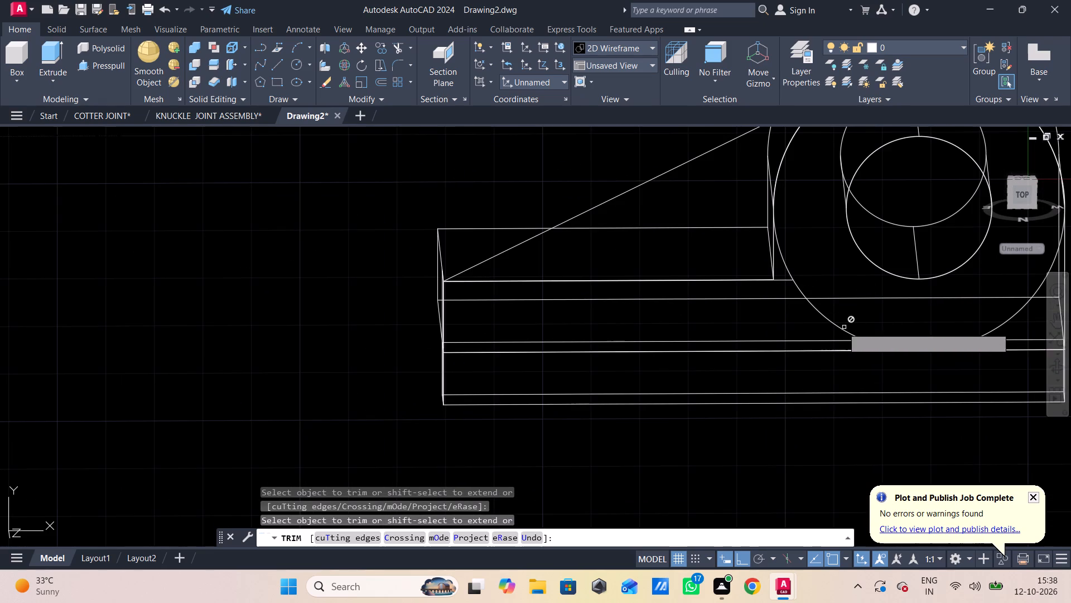
{"action": "scroll", "coordinate": [833, 334], "scroll_direction": "up", "scroll_amount": 4}
{"action": "left_click", "coordinate": [850, 284]}
{"action": "scroll", "coordinate": [850, 284], "scroll_direction": "down", "scroll_amount": 1}
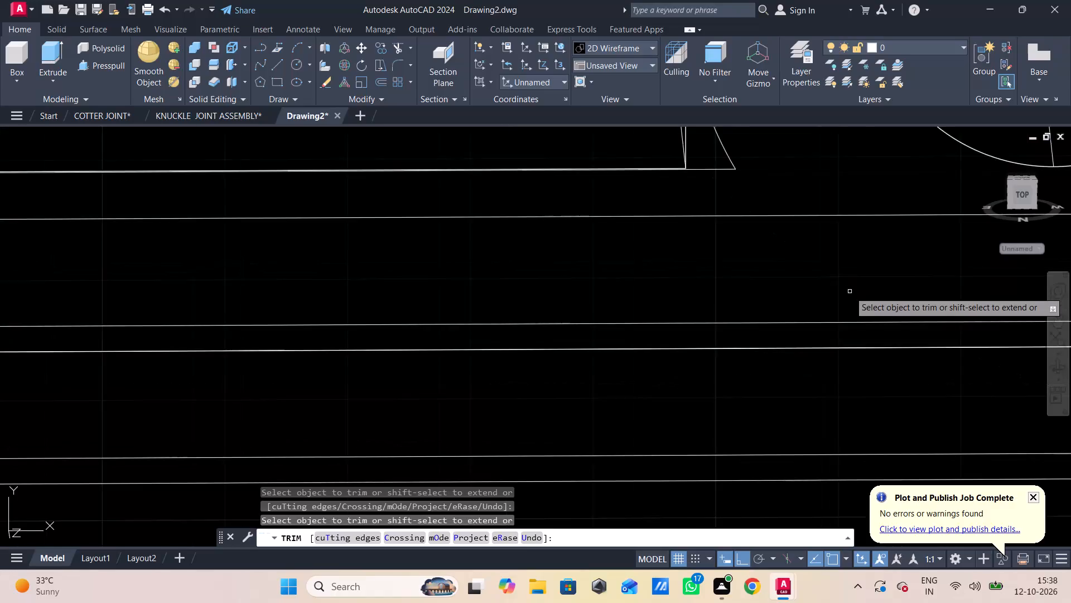
{"action": "scroll", "coordinate": [850, 291], "scroll_direction": "down", "scroll_amount": 4}
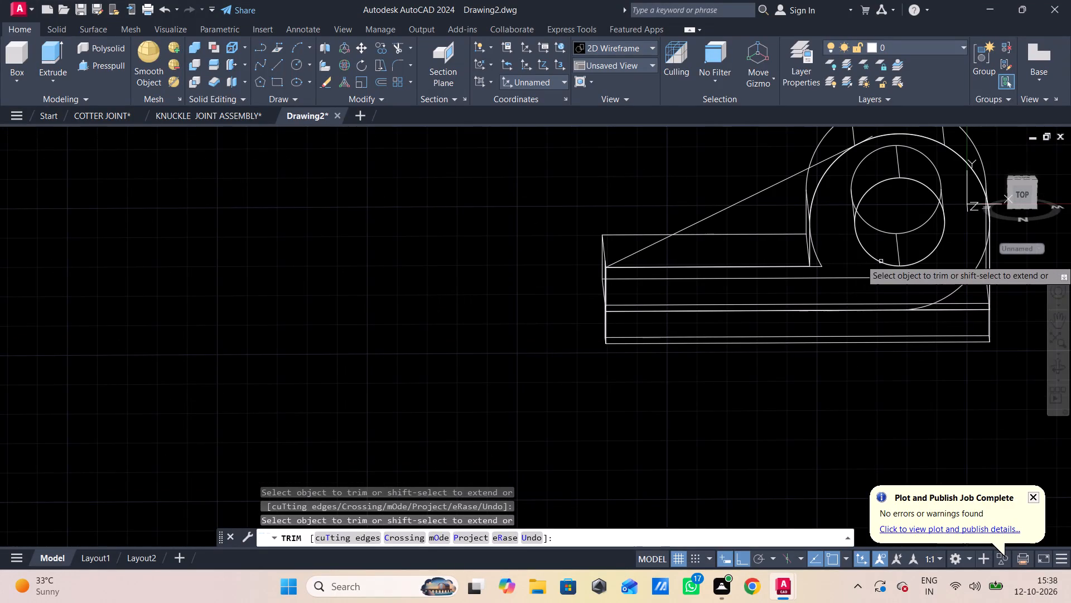
Trim the sloping line's upper end where it overshoots the circle around the eye.
{"action": "middle_click_drag", "start_coordinate": [869, 221], "coordinate": [836, 329]}
{"action": "scroll", "coordinate": [826, 268], "scroll_direction": "up", "scroll_amount": 2}
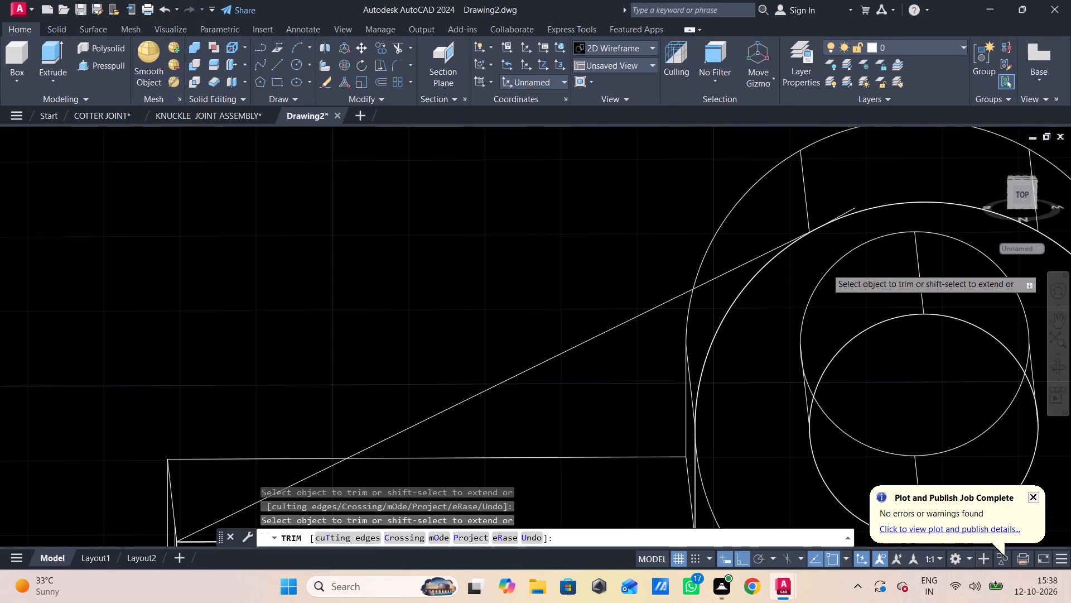
{"action": "middle_click_drag", "start_coordinate": [826, 268], "coordinate": [822, 327]}
{"action": "scroll", "coordinate": [845, 295], "scroll_direction": "up", "scroll_amount": 3}
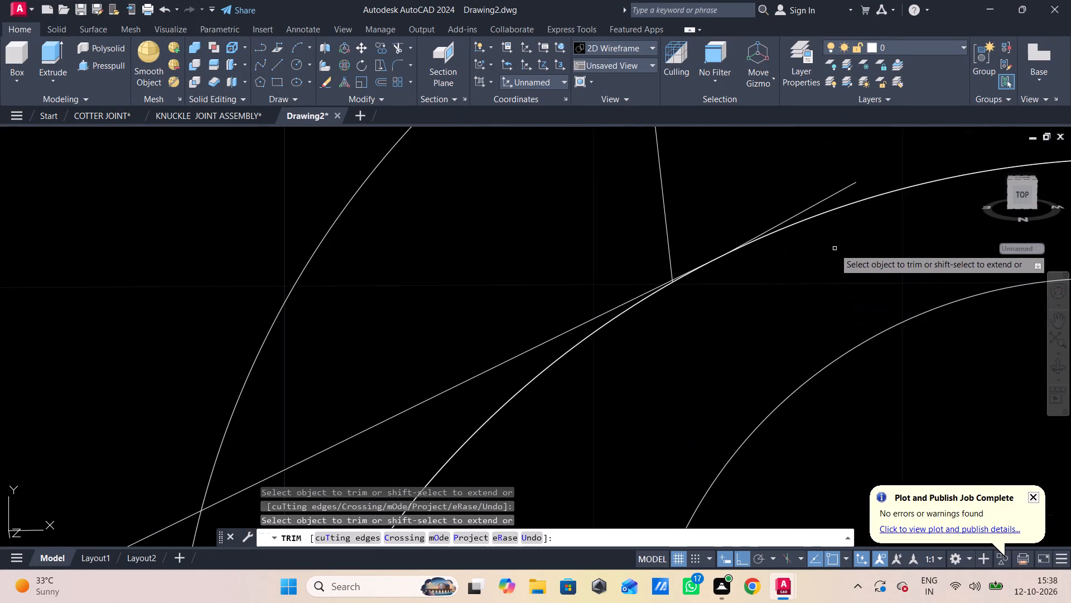
{"action": "left_click", "coordinate": [836, 192]}
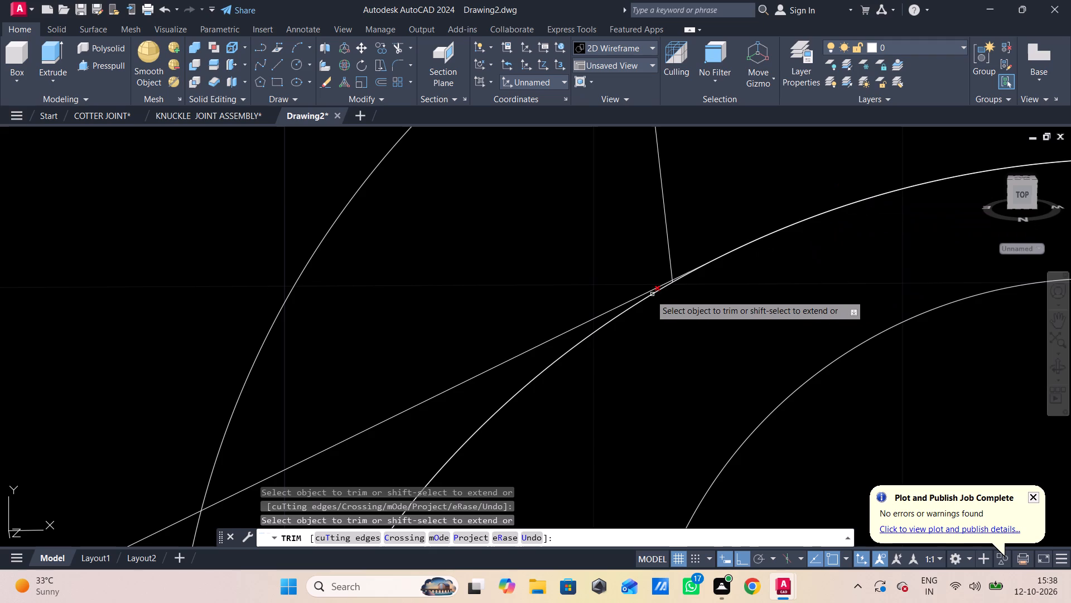
{"action": "scroll", "coordinate": [703, 407], "scroll_direction": "down", "scroll_amount": 1}
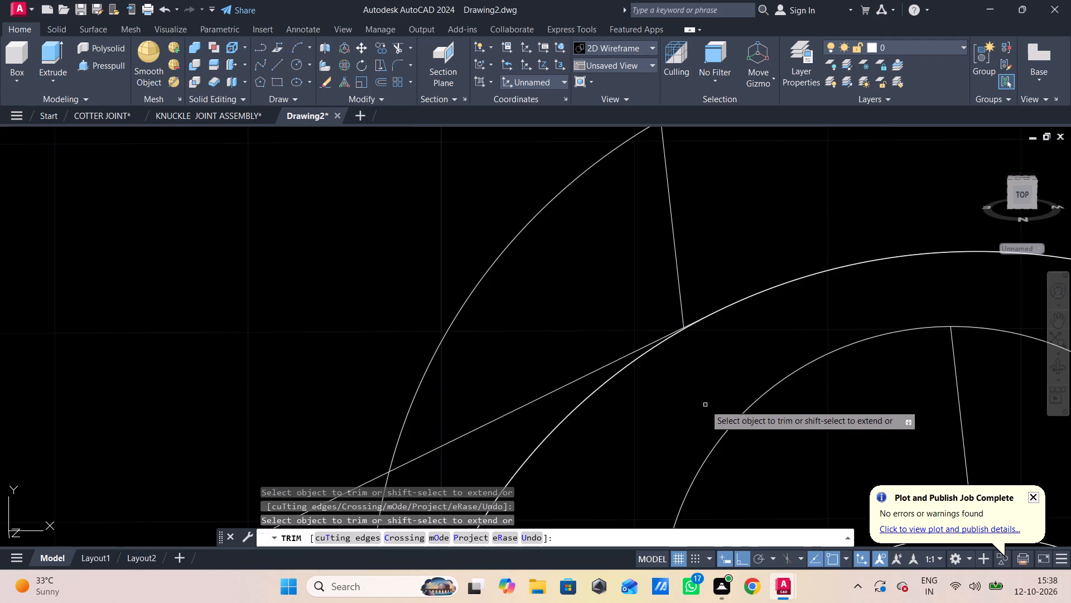
{"action": "scroll", "coordinate": [705, 405], "scroll_direction": "down", "scroll_amount": 1}
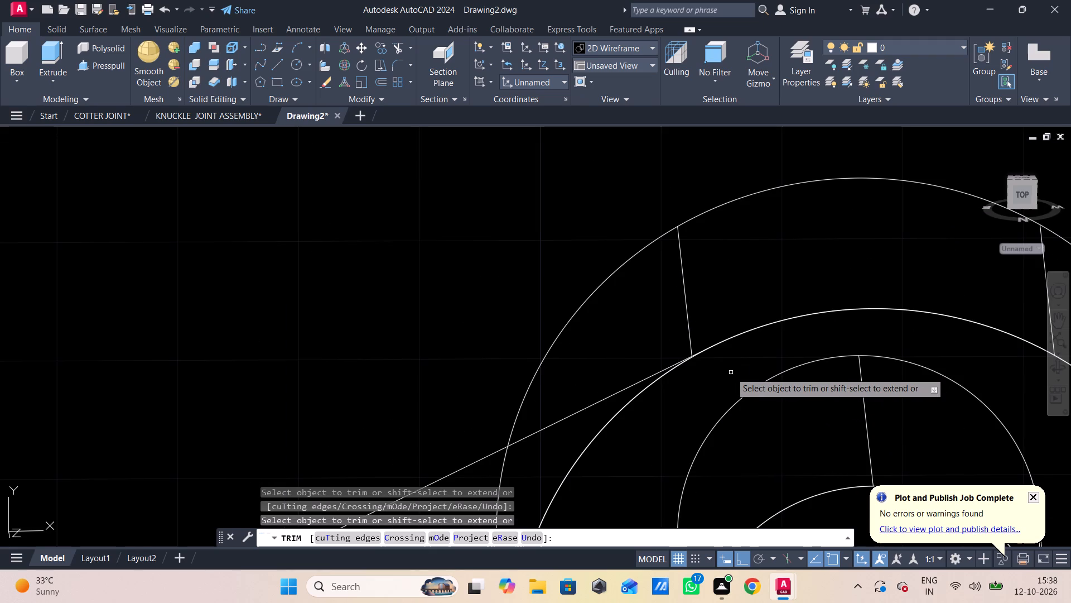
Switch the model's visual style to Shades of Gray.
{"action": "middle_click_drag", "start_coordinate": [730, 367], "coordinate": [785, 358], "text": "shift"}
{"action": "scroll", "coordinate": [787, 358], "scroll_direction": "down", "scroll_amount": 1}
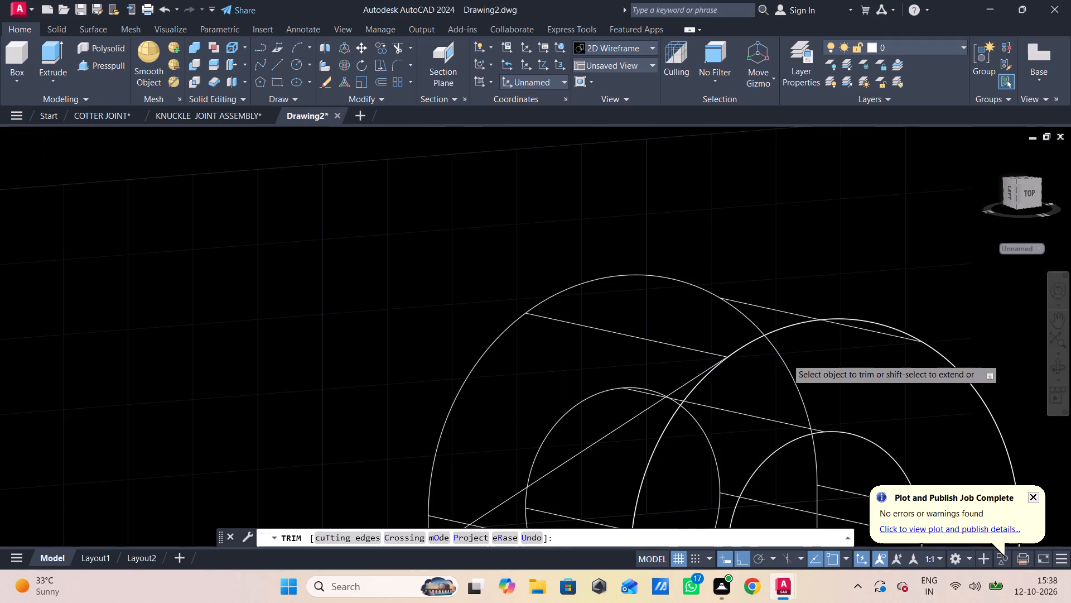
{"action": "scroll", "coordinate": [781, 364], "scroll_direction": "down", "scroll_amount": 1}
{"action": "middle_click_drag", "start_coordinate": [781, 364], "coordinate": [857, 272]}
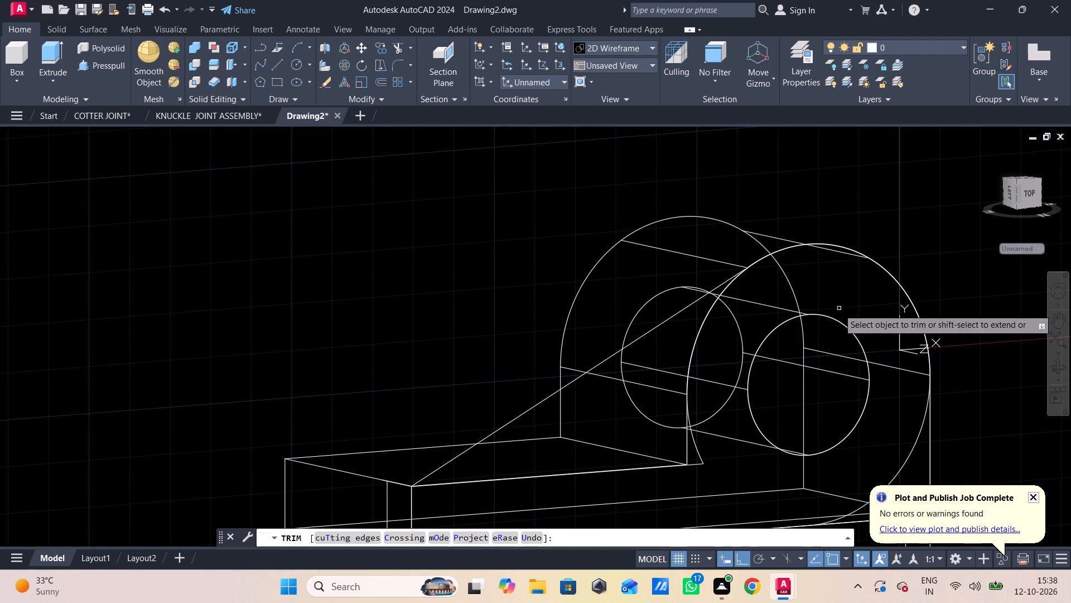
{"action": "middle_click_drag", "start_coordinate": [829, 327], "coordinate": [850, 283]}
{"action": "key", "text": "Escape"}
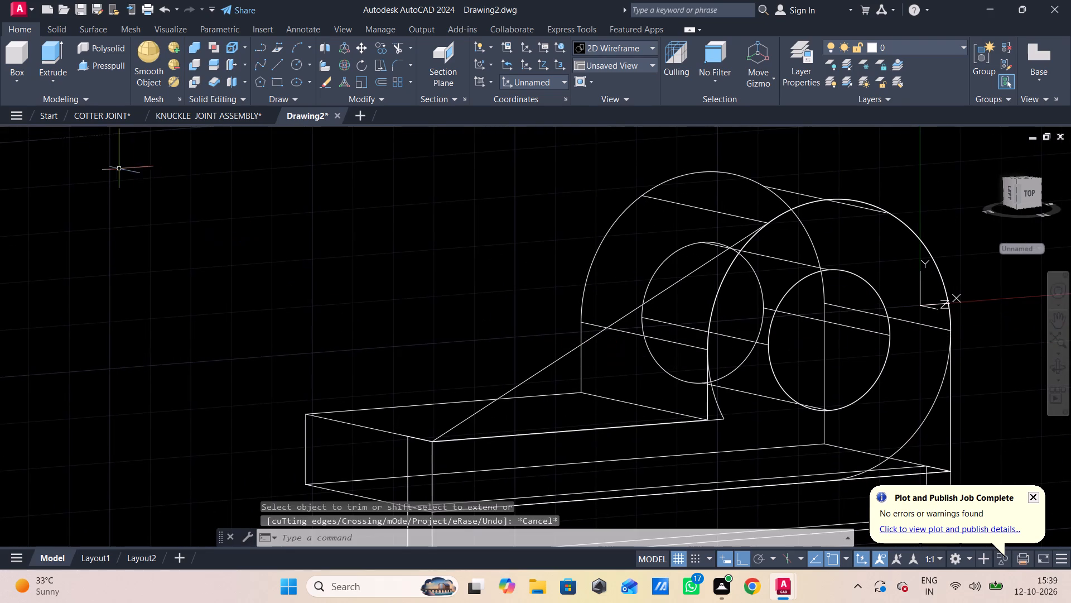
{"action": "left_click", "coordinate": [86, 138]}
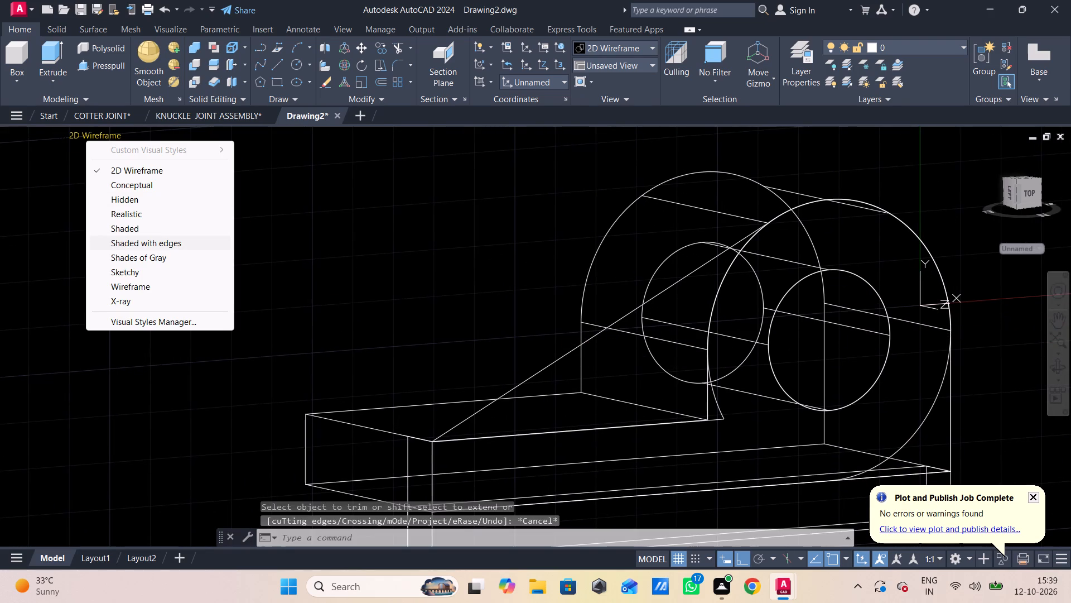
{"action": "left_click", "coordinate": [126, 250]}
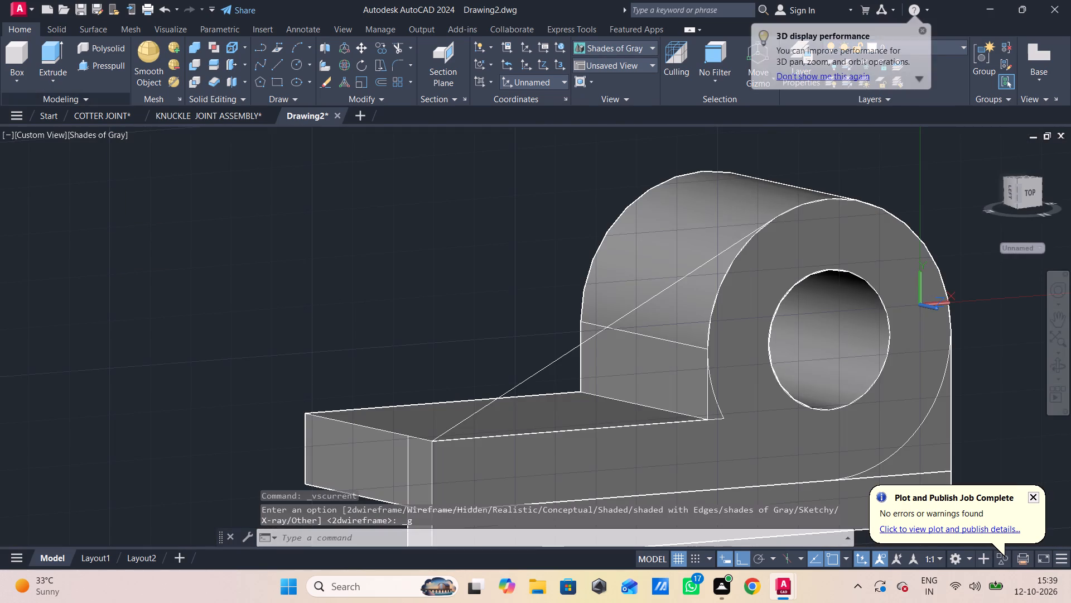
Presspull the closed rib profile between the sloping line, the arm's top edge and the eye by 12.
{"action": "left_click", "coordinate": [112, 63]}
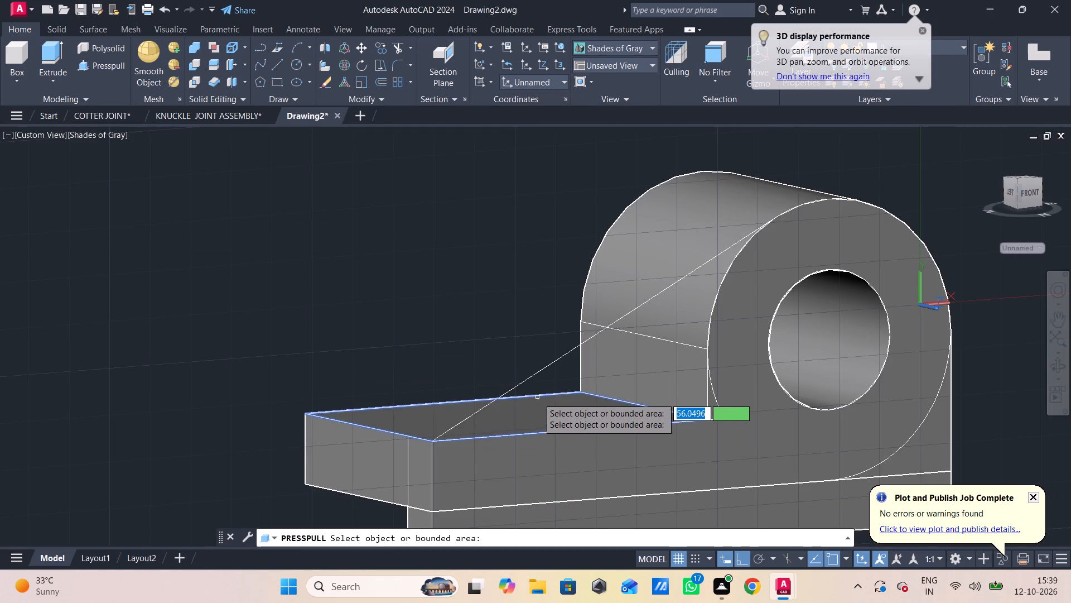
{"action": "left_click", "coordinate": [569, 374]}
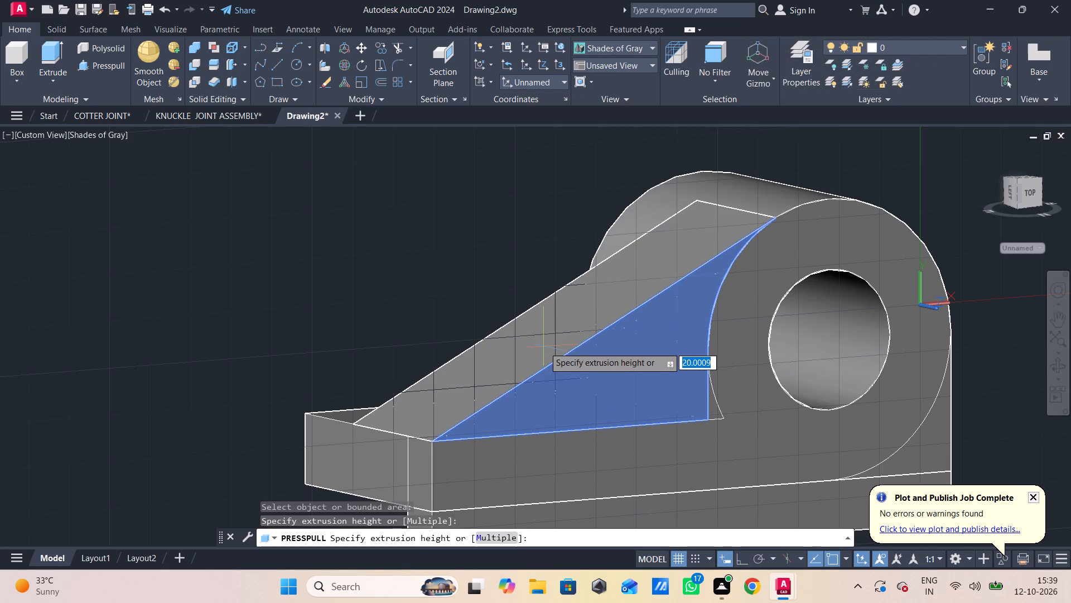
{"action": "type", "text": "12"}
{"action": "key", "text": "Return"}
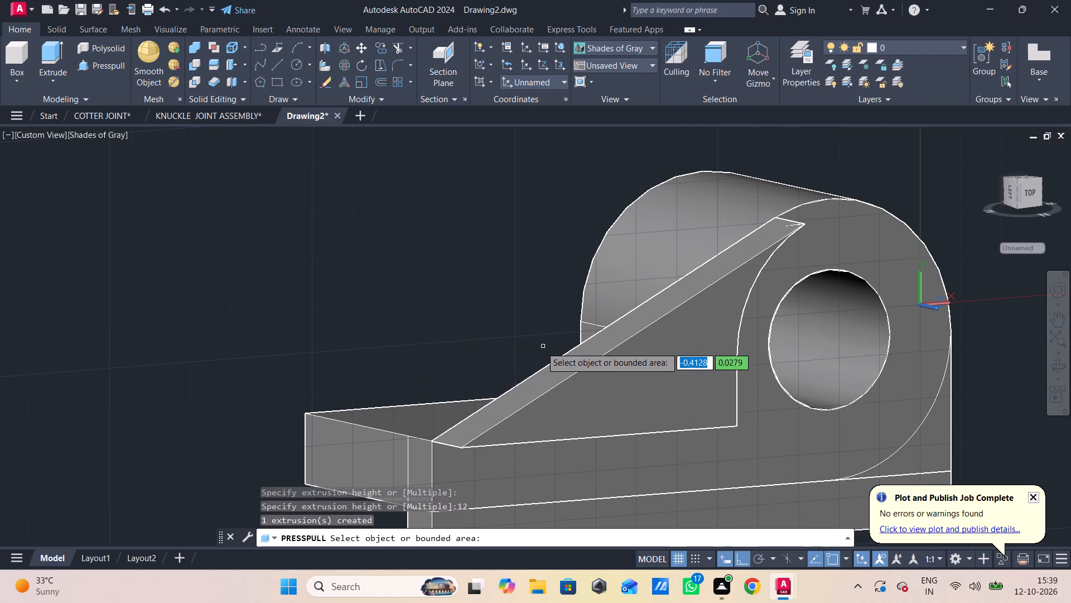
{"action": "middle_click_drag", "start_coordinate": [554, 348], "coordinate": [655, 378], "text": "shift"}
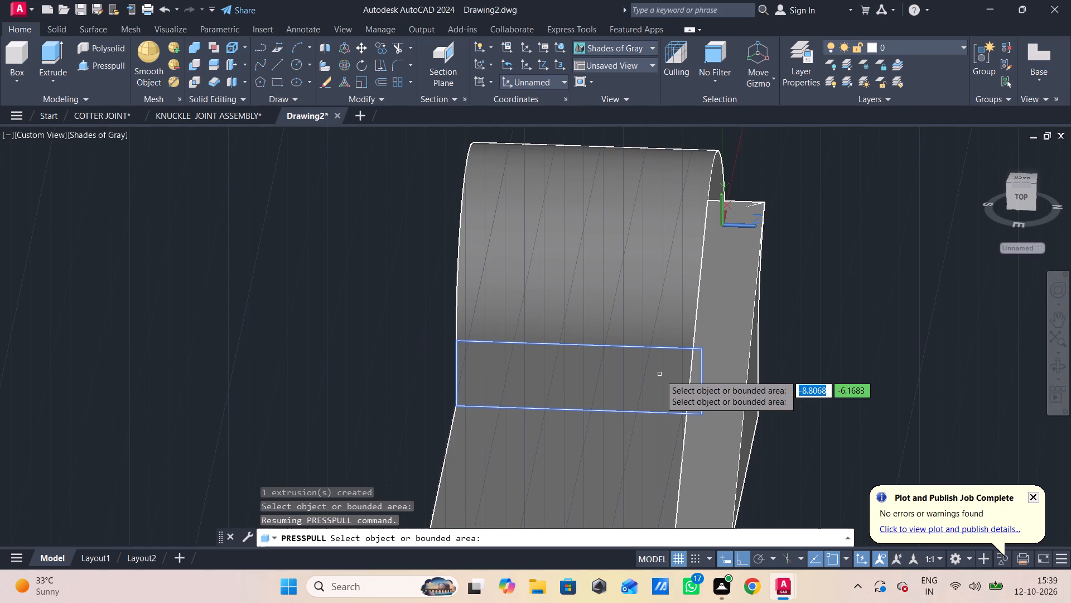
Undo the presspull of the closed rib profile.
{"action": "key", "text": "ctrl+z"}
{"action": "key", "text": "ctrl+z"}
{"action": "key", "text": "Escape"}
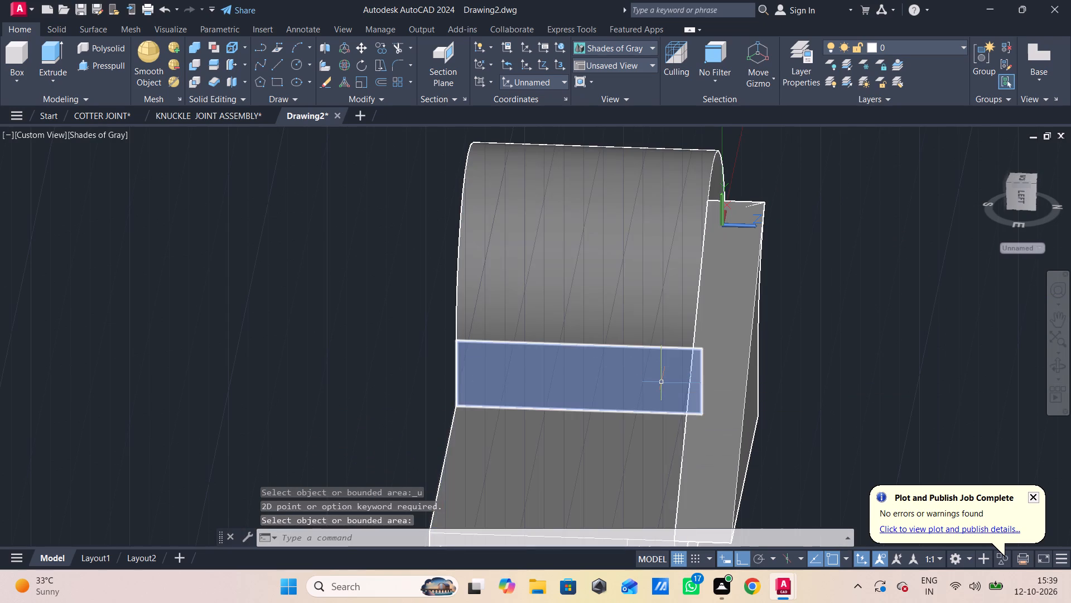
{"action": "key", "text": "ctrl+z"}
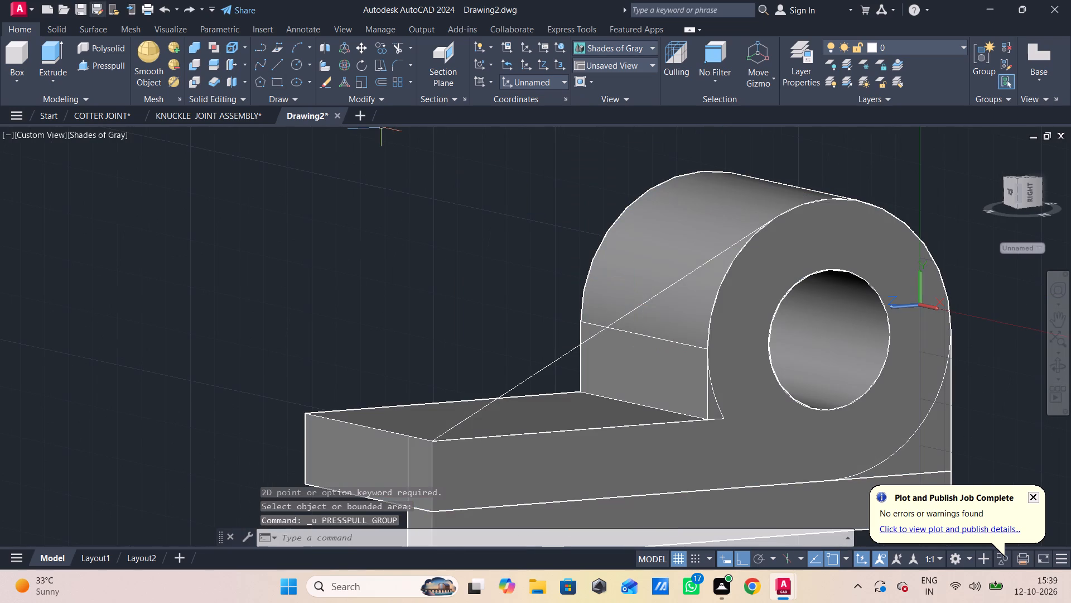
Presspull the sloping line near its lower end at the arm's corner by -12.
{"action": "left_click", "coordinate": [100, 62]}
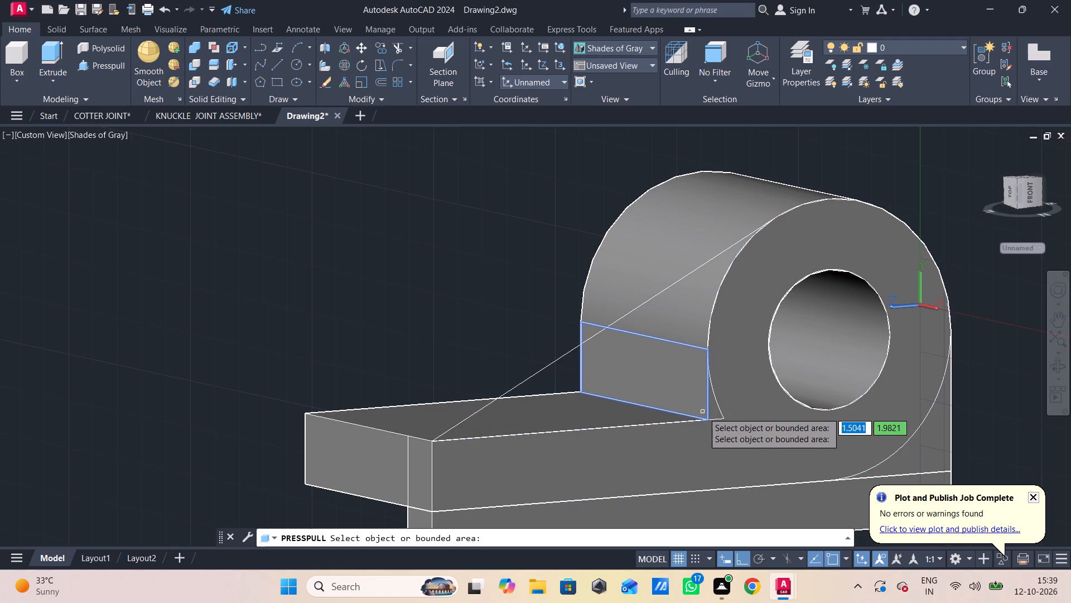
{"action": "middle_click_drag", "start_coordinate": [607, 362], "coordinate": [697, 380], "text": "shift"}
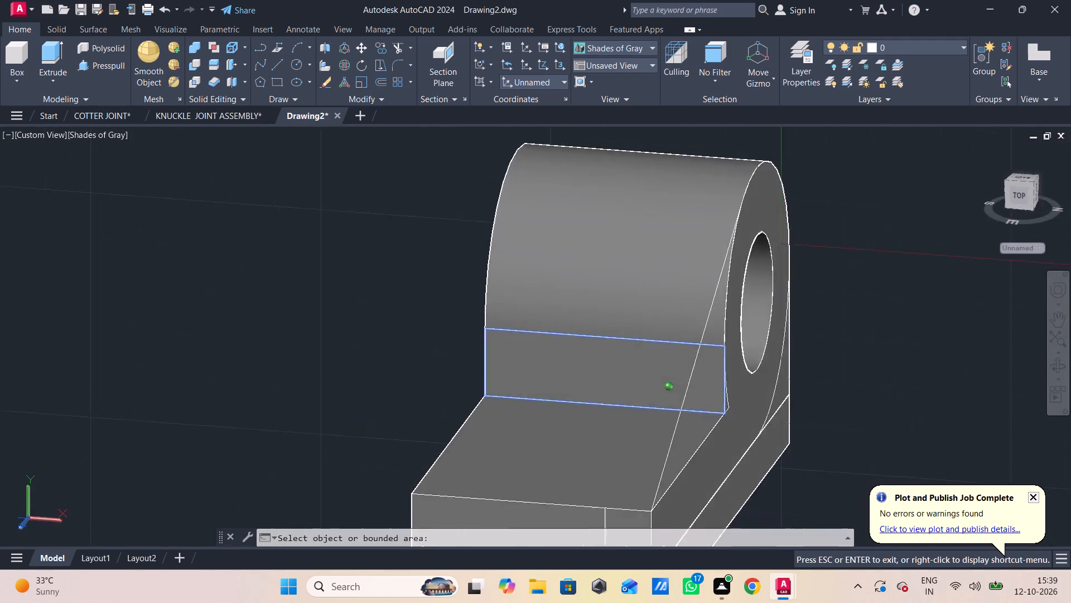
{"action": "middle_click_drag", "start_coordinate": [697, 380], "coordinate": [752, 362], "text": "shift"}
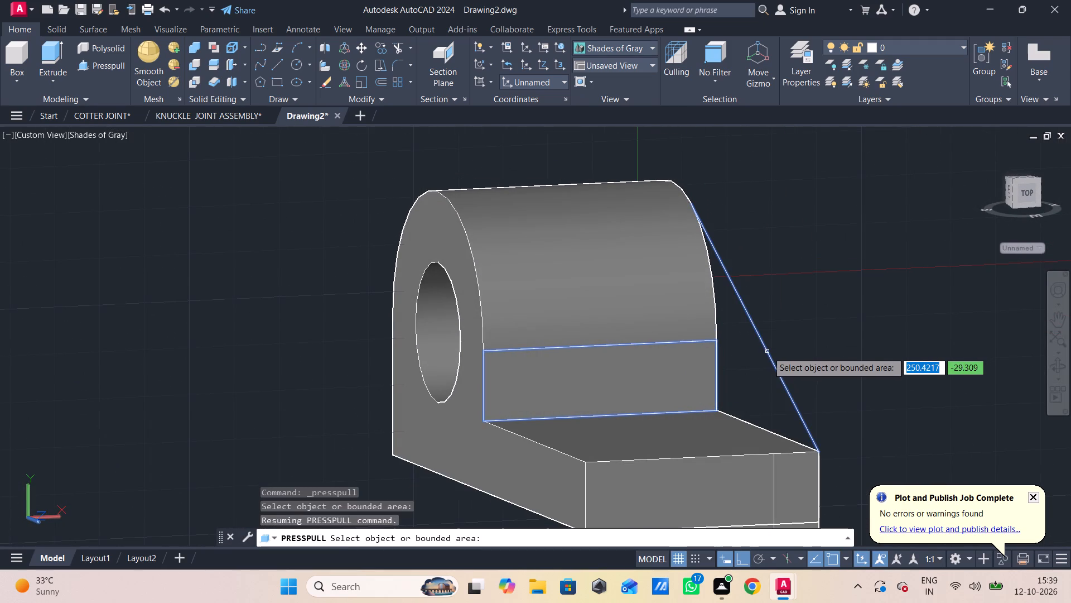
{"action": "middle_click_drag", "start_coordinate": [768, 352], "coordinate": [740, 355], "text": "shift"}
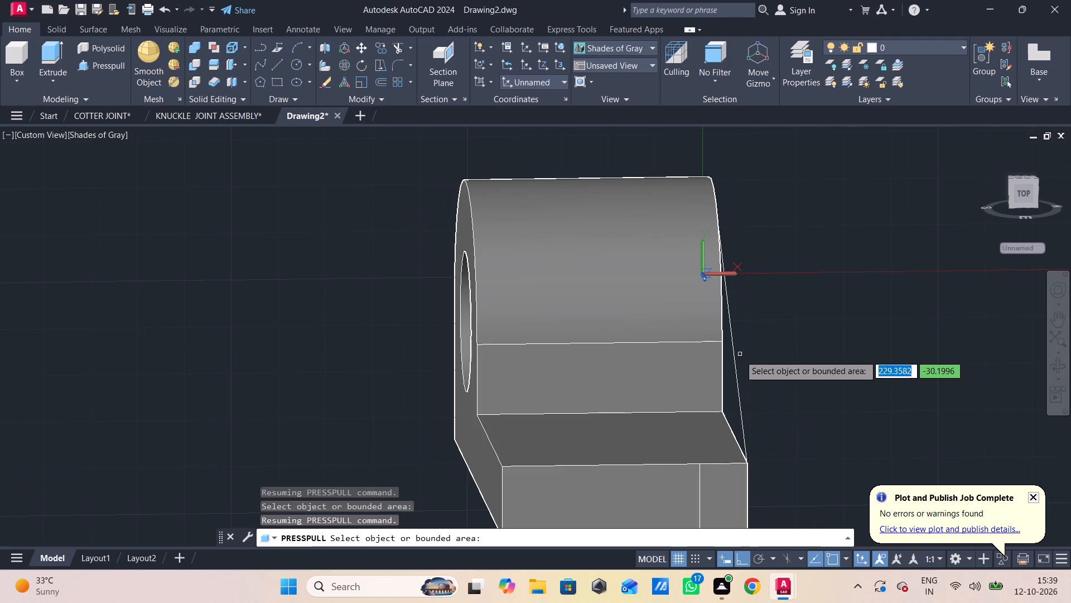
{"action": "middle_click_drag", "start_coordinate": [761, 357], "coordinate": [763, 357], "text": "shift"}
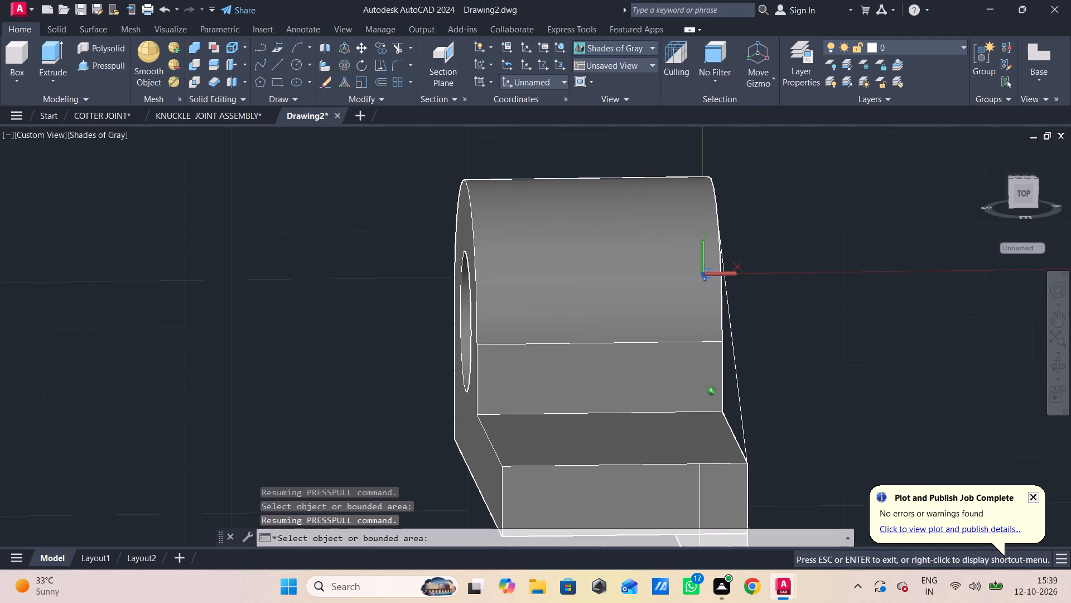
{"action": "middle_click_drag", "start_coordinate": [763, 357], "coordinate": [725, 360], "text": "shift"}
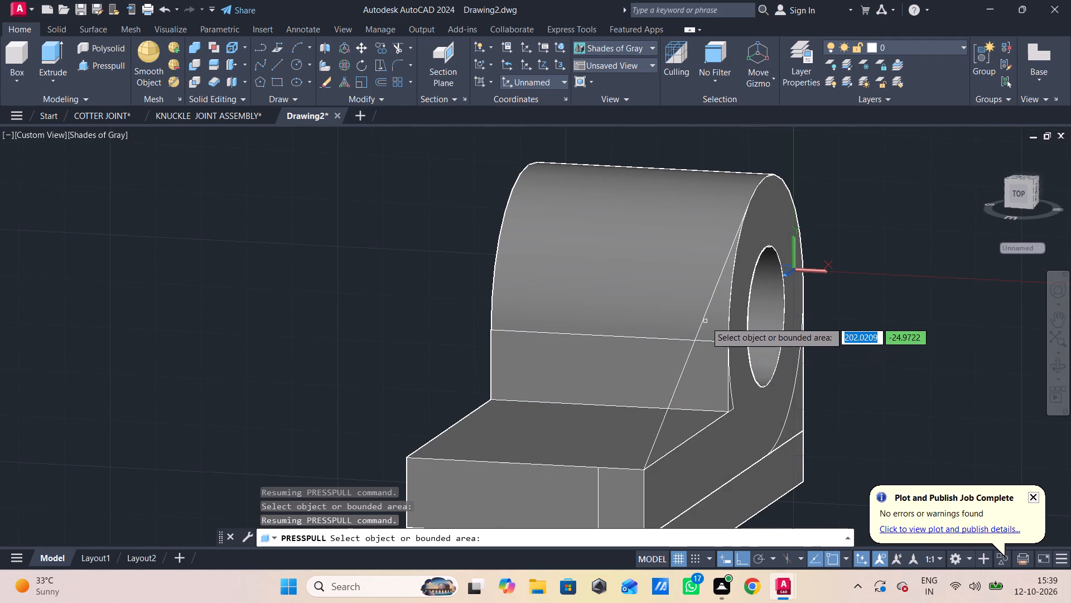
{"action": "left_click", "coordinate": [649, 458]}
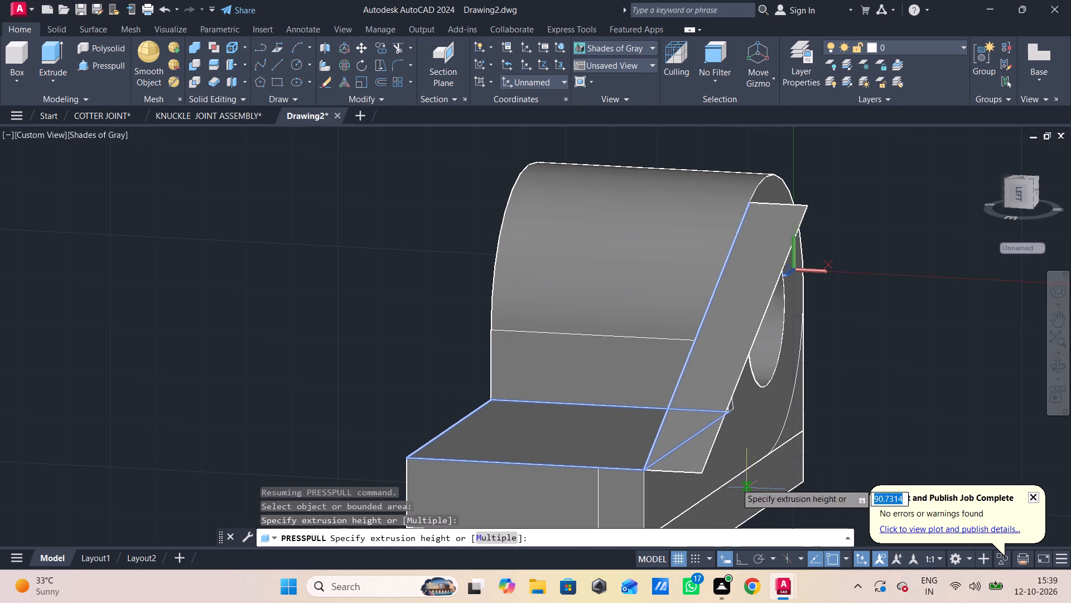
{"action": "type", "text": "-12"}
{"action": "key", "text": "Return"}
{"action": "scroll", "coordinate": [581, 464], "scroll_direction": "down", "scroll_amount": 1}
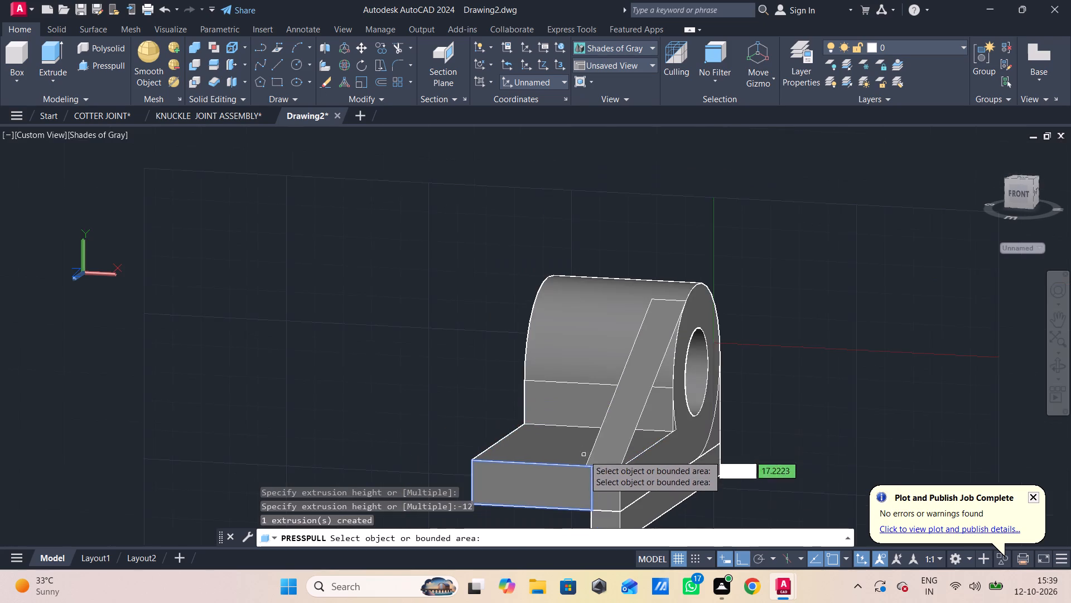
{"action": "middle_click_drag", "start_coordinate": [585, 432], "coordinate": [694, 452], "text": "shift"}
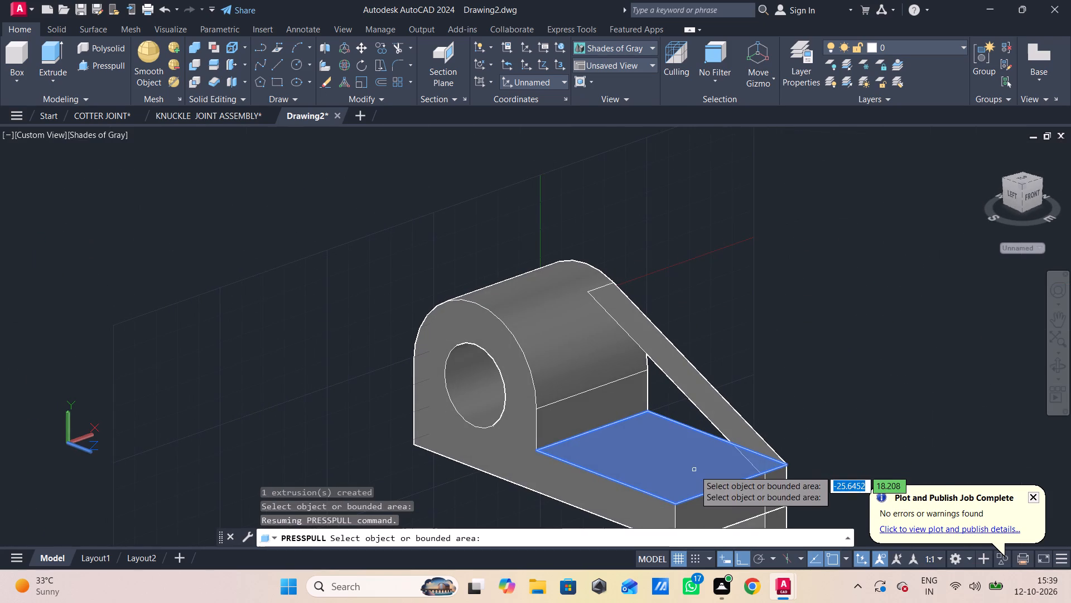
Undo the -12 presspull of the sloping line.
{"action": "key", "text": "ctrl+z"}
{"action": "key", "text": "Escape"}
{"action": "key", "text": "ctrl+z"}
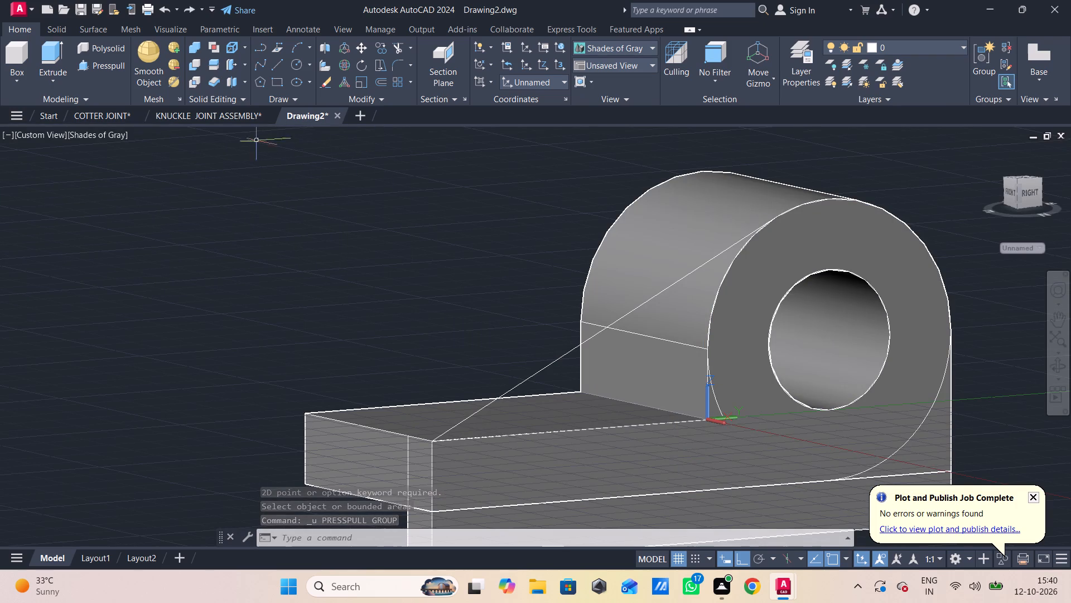
Switch the model's visual style to 2D Wireframe.
{"action": "left_click", "coordinate": [78, 132]}
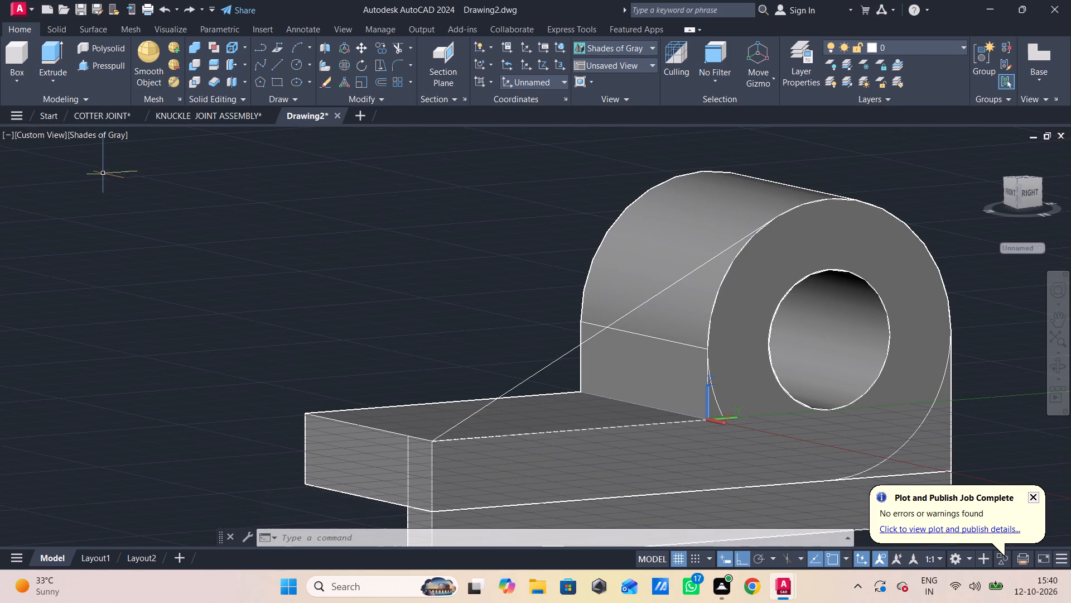
{"action": "left_click", "coordinate": [104, 137]}
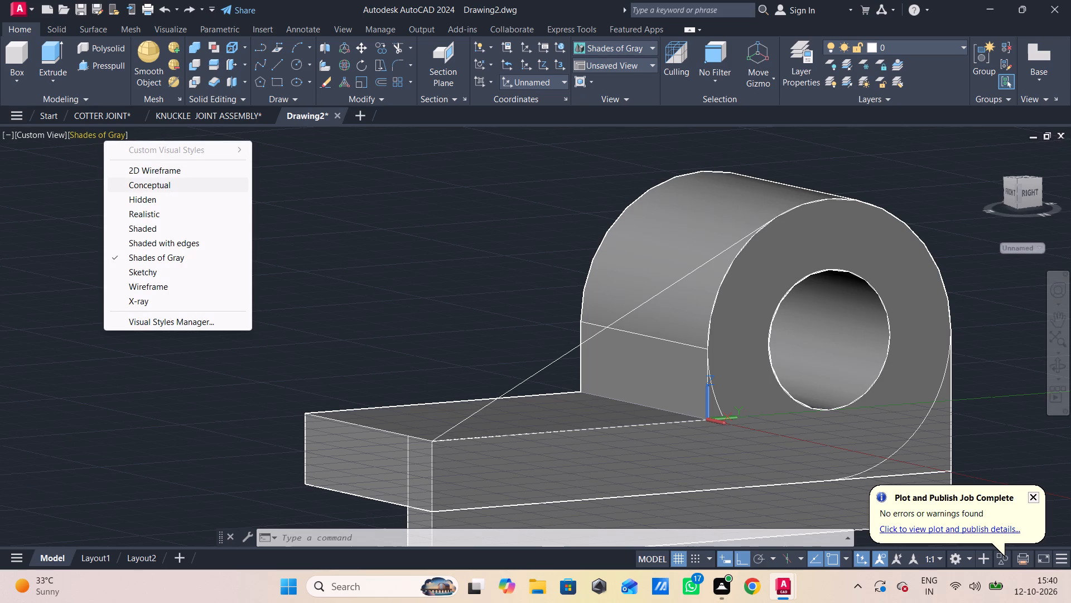
{"action": "left_click", "coordinate": [141, 174]}
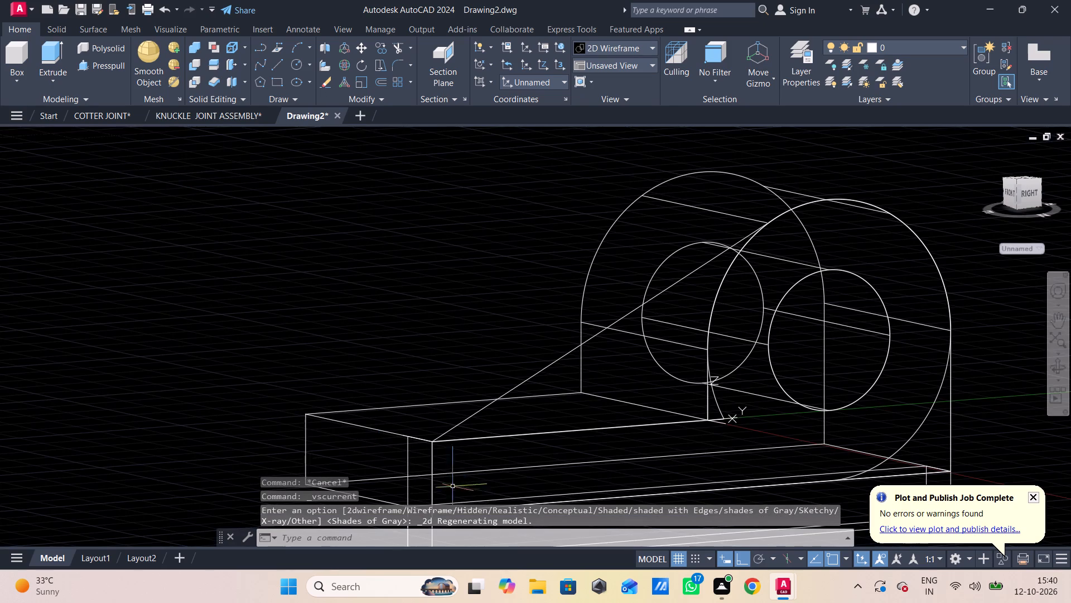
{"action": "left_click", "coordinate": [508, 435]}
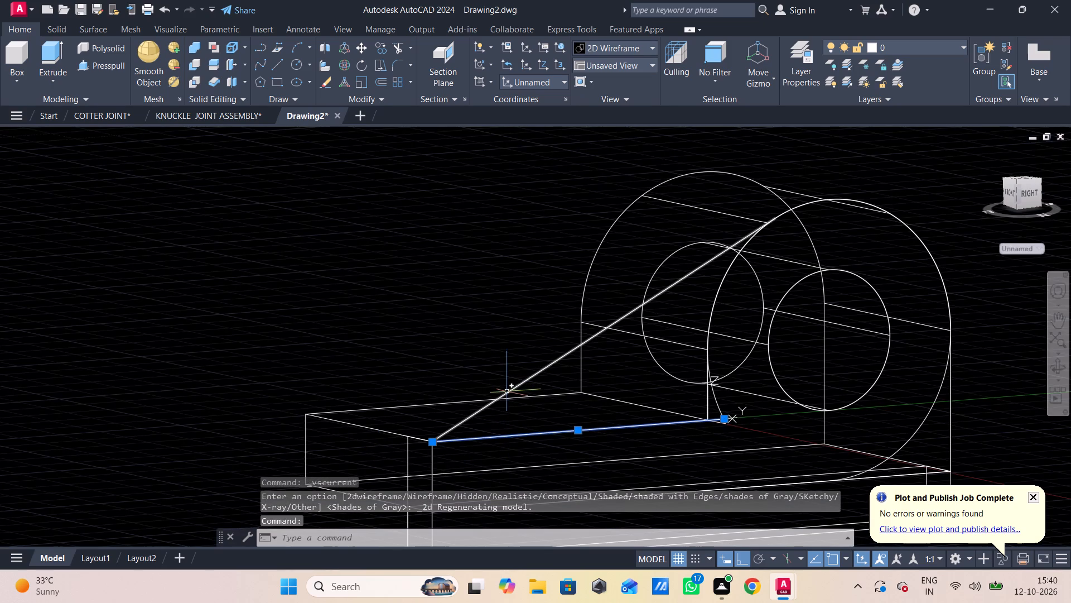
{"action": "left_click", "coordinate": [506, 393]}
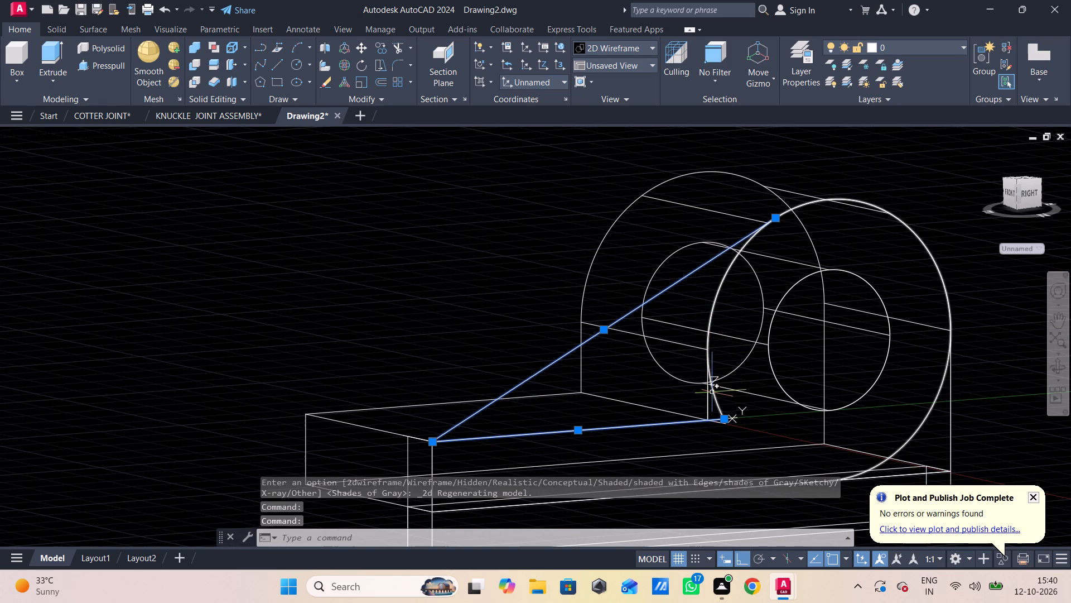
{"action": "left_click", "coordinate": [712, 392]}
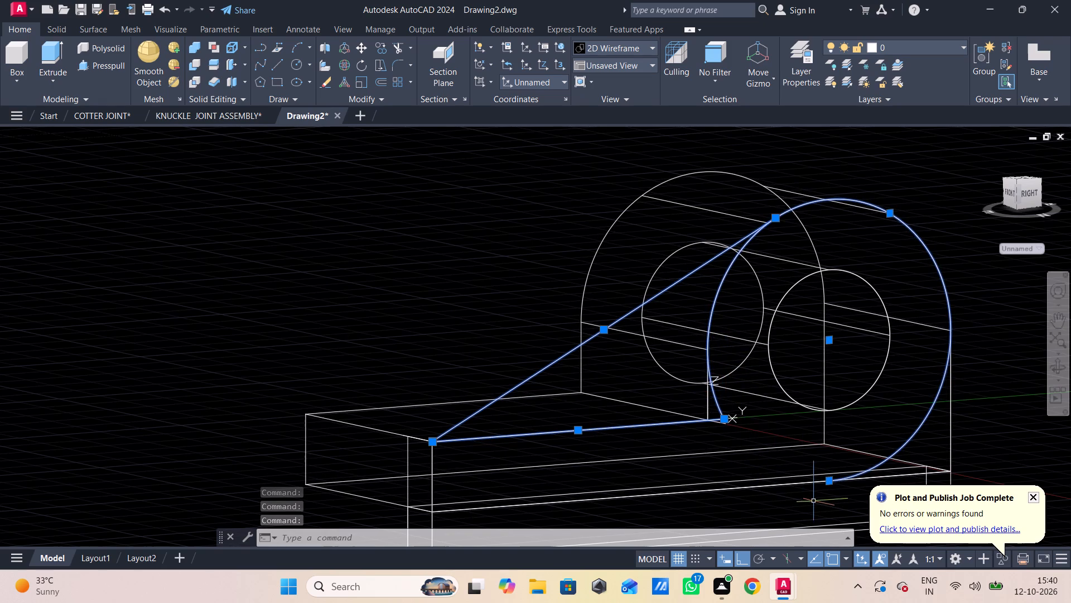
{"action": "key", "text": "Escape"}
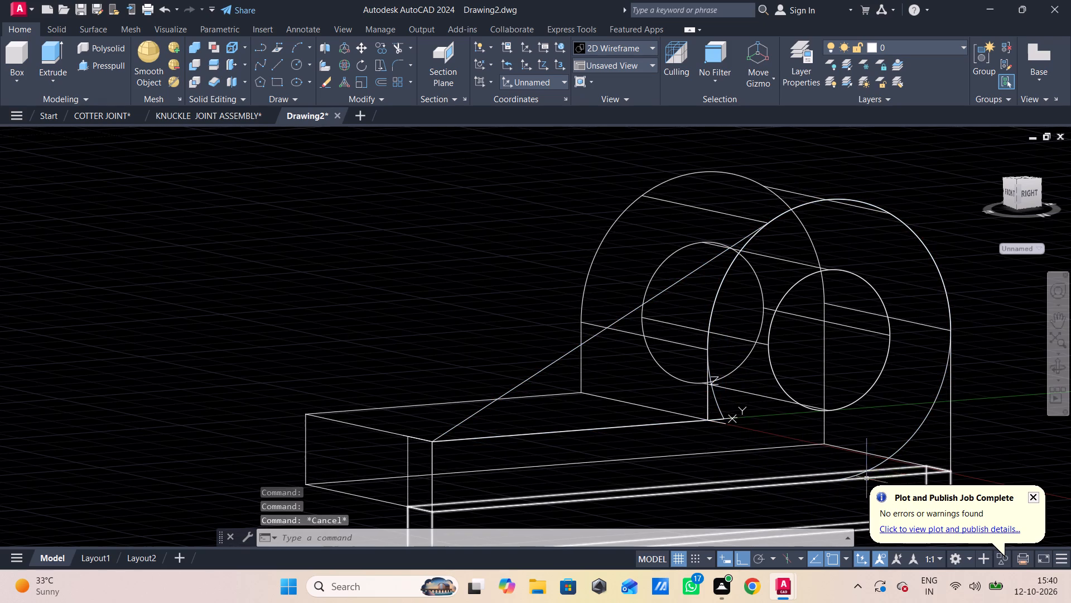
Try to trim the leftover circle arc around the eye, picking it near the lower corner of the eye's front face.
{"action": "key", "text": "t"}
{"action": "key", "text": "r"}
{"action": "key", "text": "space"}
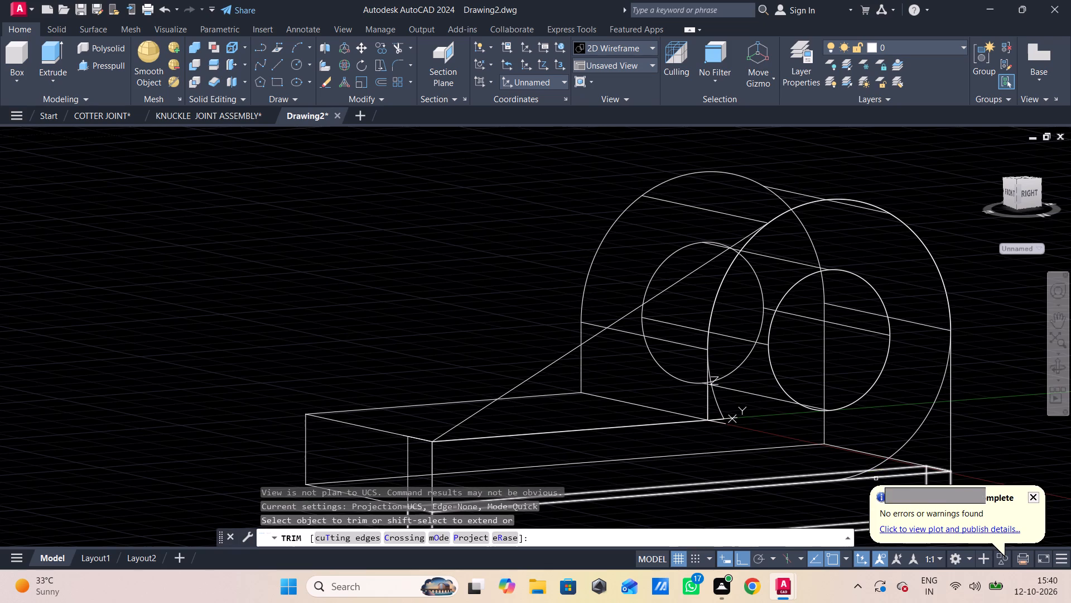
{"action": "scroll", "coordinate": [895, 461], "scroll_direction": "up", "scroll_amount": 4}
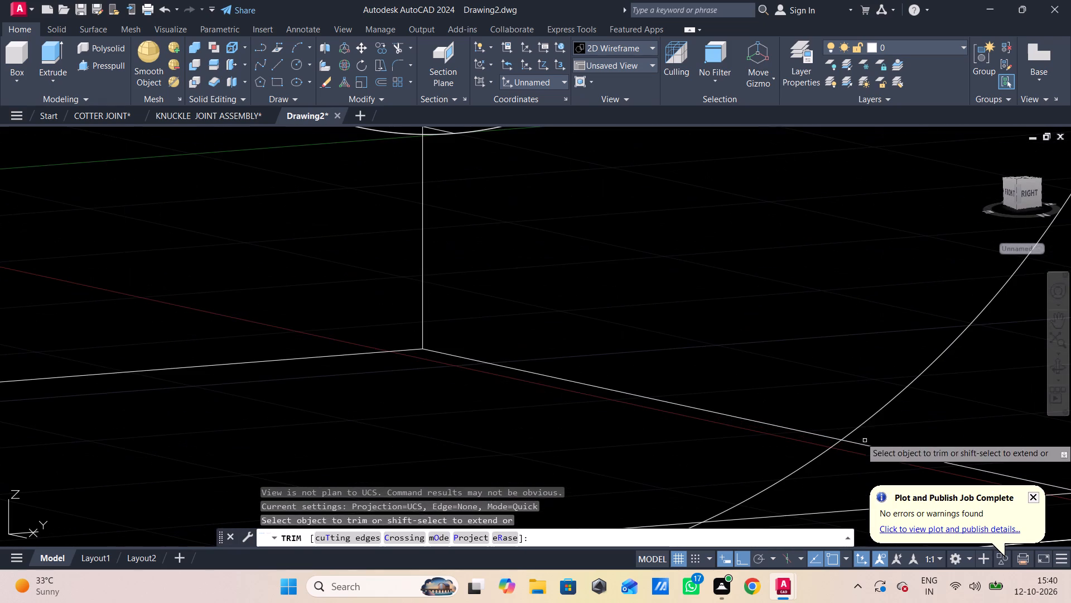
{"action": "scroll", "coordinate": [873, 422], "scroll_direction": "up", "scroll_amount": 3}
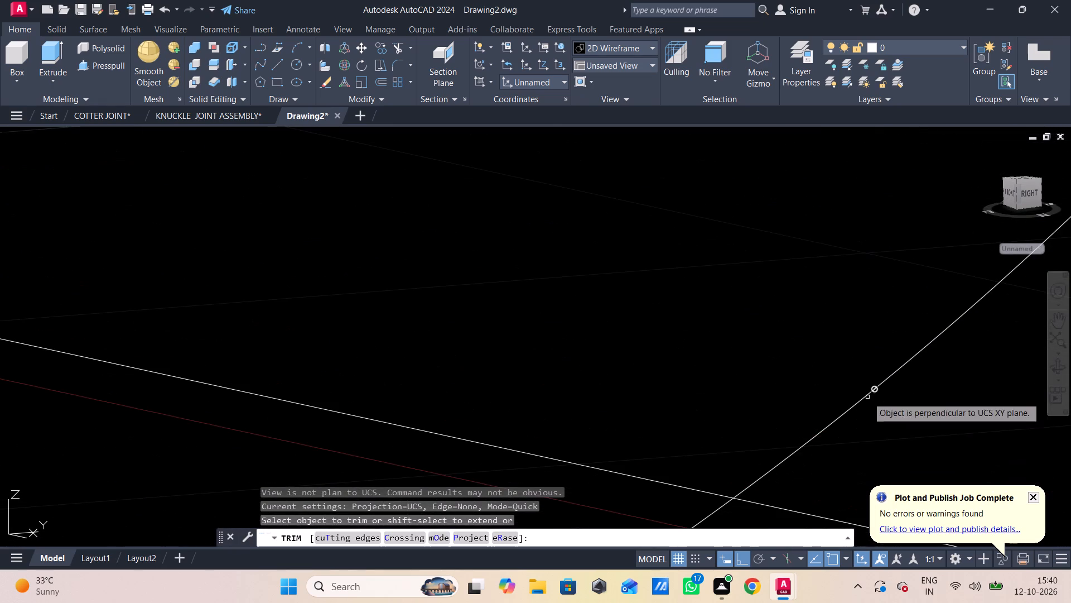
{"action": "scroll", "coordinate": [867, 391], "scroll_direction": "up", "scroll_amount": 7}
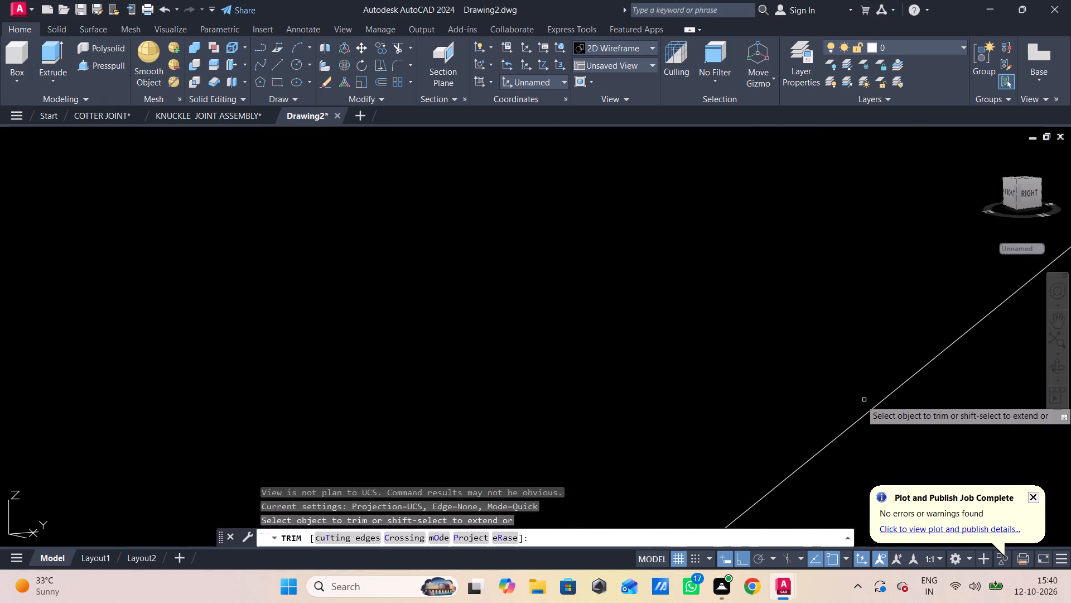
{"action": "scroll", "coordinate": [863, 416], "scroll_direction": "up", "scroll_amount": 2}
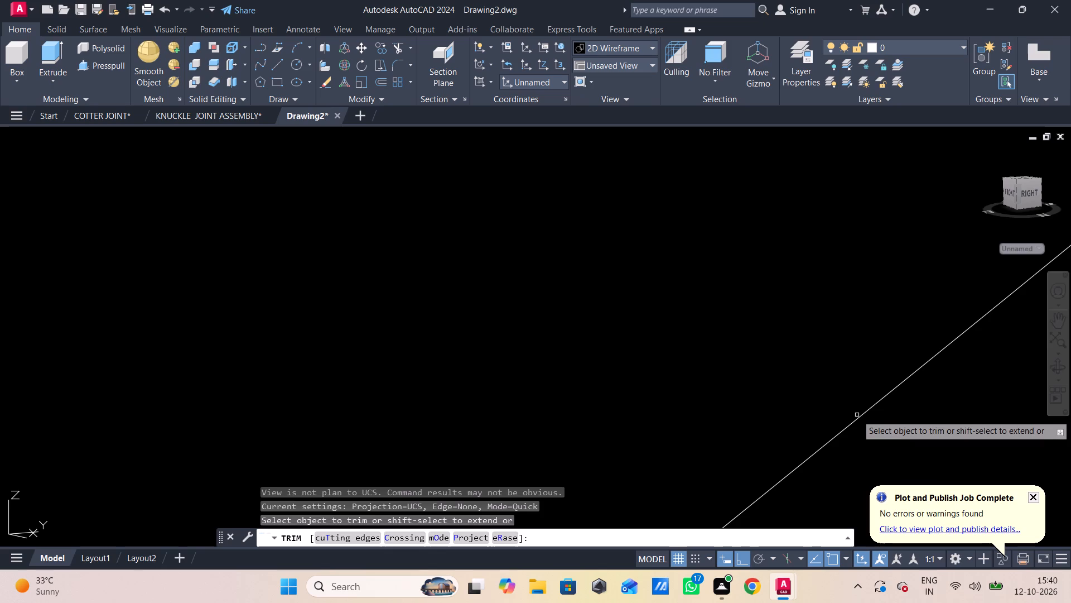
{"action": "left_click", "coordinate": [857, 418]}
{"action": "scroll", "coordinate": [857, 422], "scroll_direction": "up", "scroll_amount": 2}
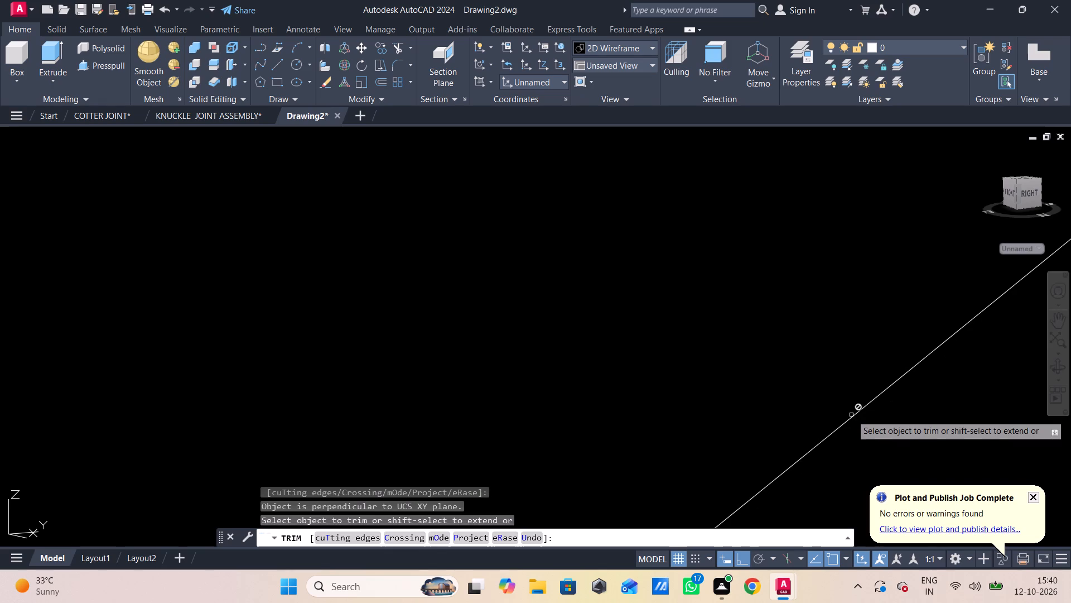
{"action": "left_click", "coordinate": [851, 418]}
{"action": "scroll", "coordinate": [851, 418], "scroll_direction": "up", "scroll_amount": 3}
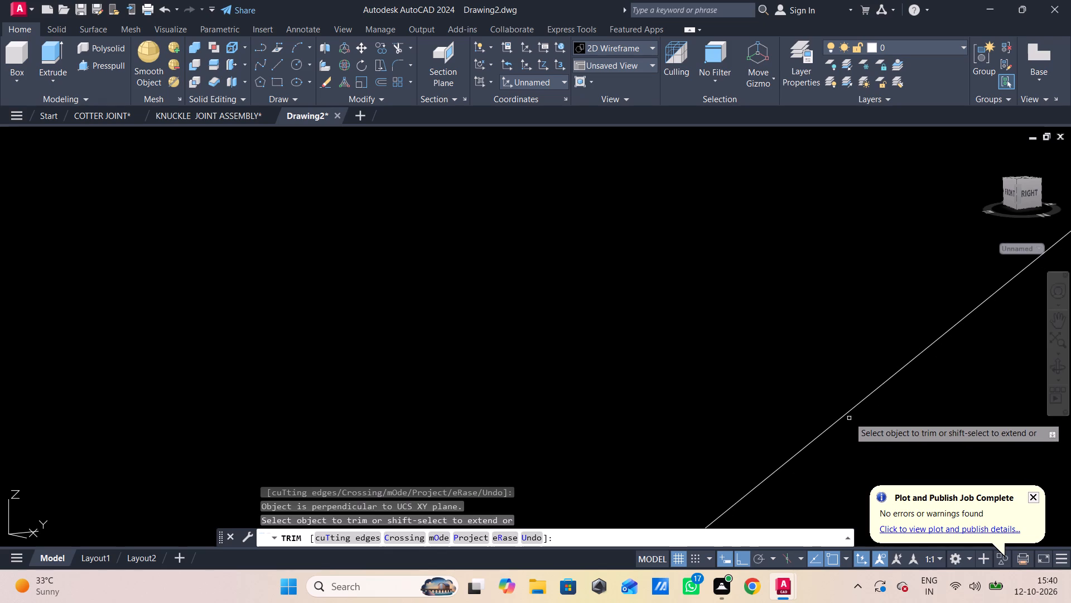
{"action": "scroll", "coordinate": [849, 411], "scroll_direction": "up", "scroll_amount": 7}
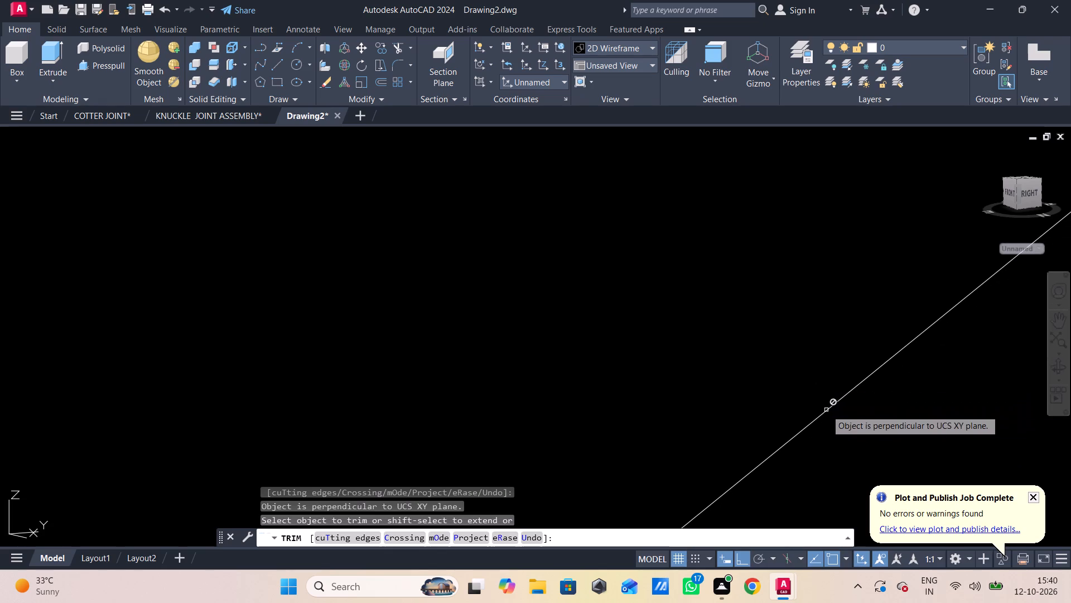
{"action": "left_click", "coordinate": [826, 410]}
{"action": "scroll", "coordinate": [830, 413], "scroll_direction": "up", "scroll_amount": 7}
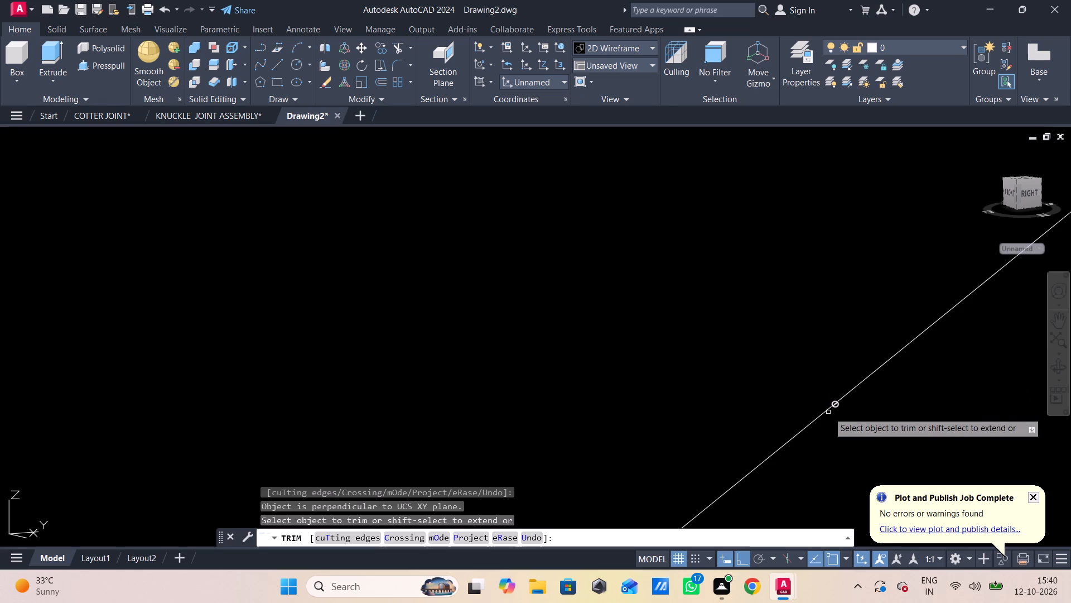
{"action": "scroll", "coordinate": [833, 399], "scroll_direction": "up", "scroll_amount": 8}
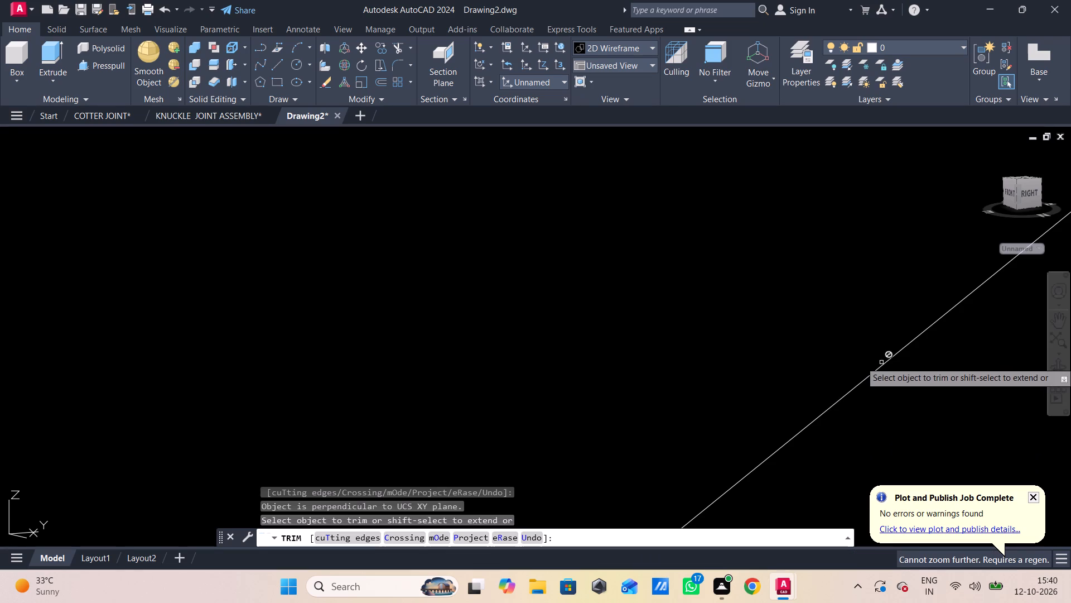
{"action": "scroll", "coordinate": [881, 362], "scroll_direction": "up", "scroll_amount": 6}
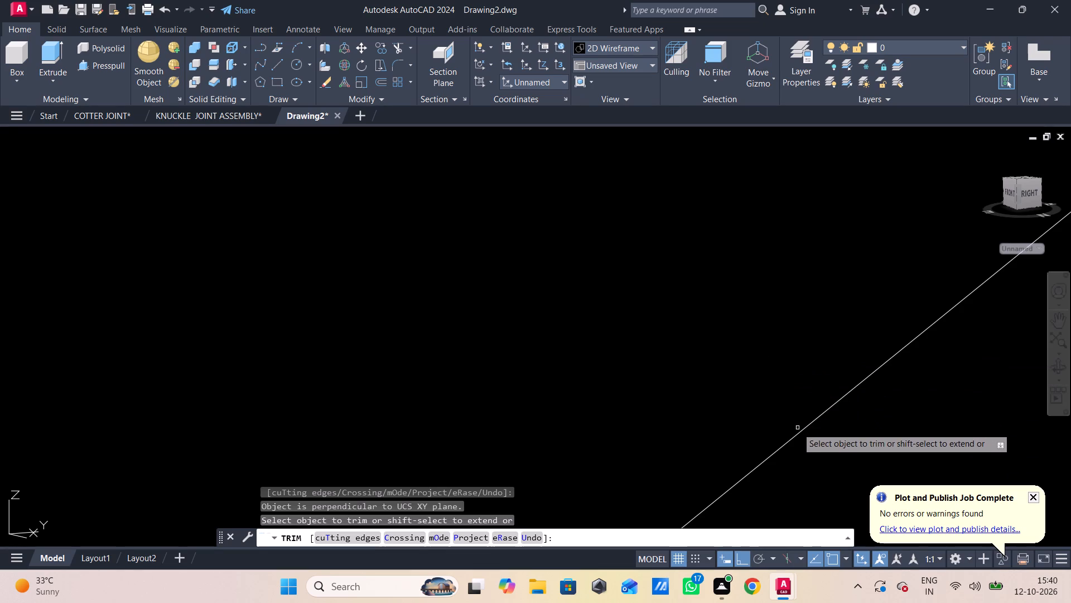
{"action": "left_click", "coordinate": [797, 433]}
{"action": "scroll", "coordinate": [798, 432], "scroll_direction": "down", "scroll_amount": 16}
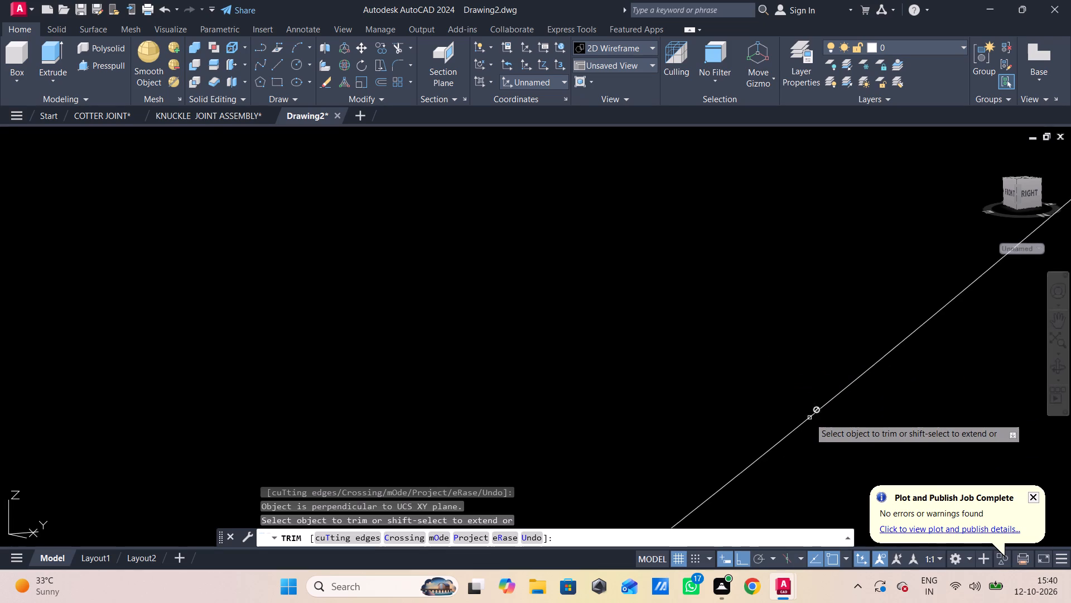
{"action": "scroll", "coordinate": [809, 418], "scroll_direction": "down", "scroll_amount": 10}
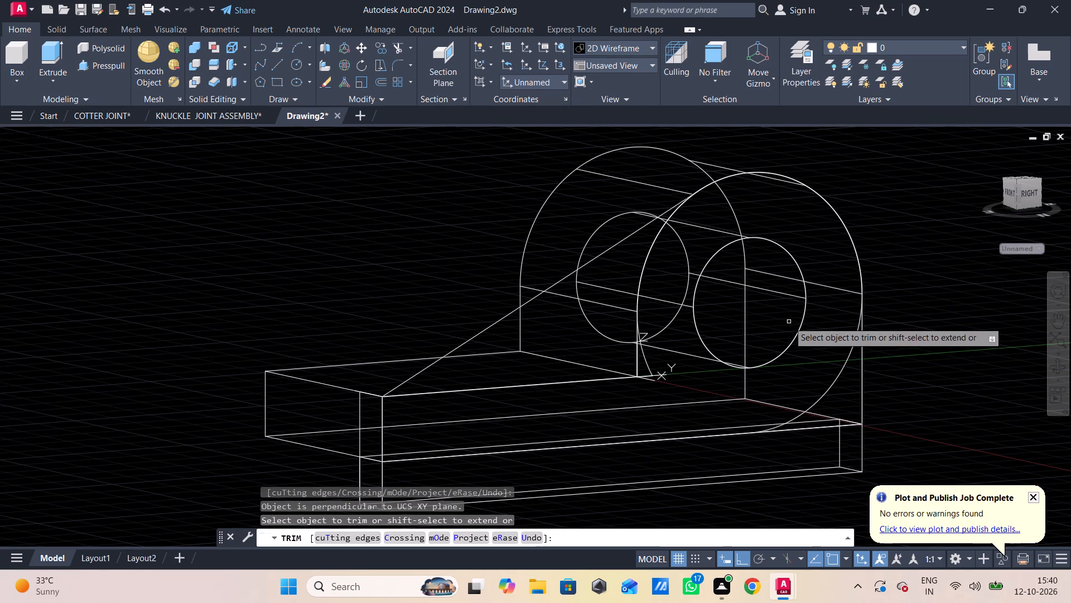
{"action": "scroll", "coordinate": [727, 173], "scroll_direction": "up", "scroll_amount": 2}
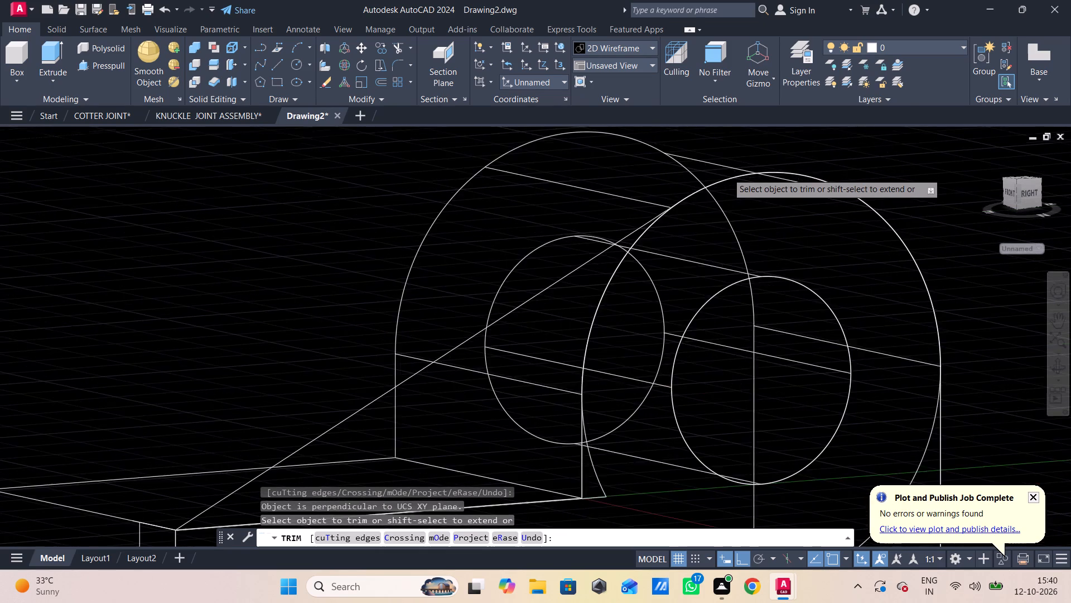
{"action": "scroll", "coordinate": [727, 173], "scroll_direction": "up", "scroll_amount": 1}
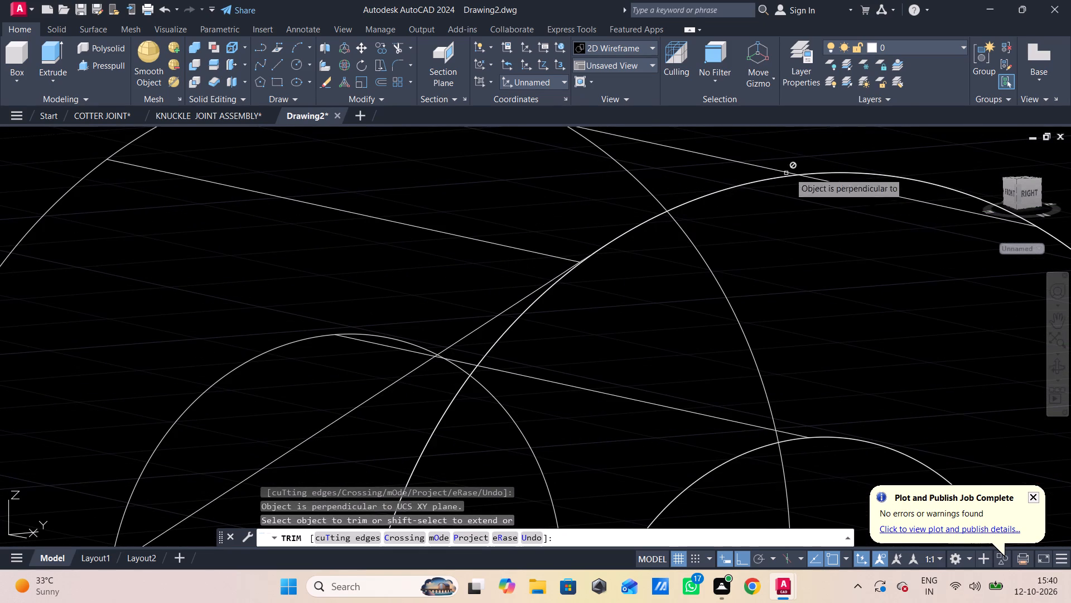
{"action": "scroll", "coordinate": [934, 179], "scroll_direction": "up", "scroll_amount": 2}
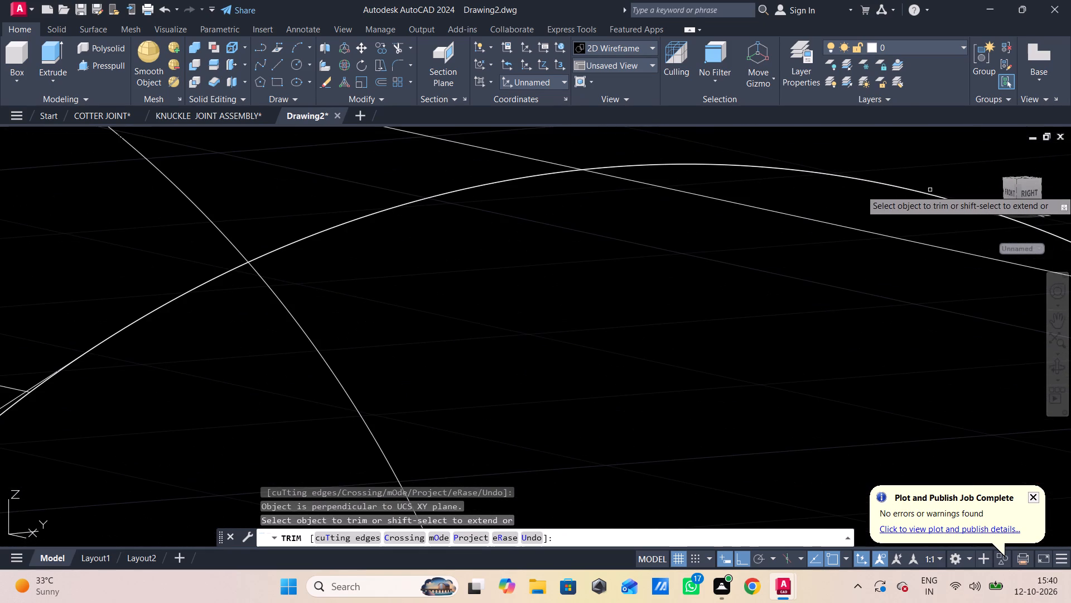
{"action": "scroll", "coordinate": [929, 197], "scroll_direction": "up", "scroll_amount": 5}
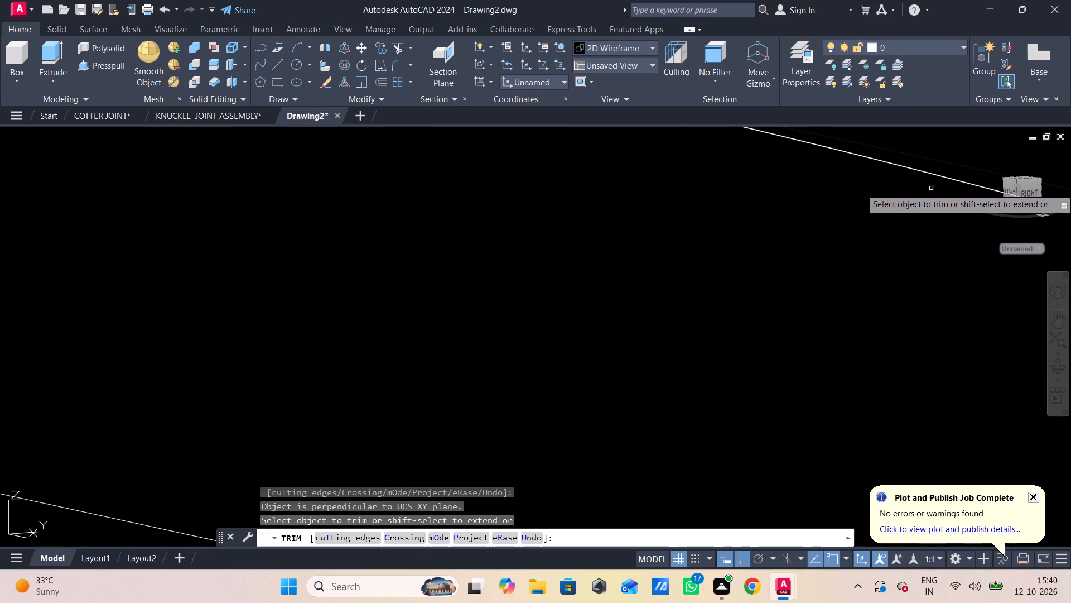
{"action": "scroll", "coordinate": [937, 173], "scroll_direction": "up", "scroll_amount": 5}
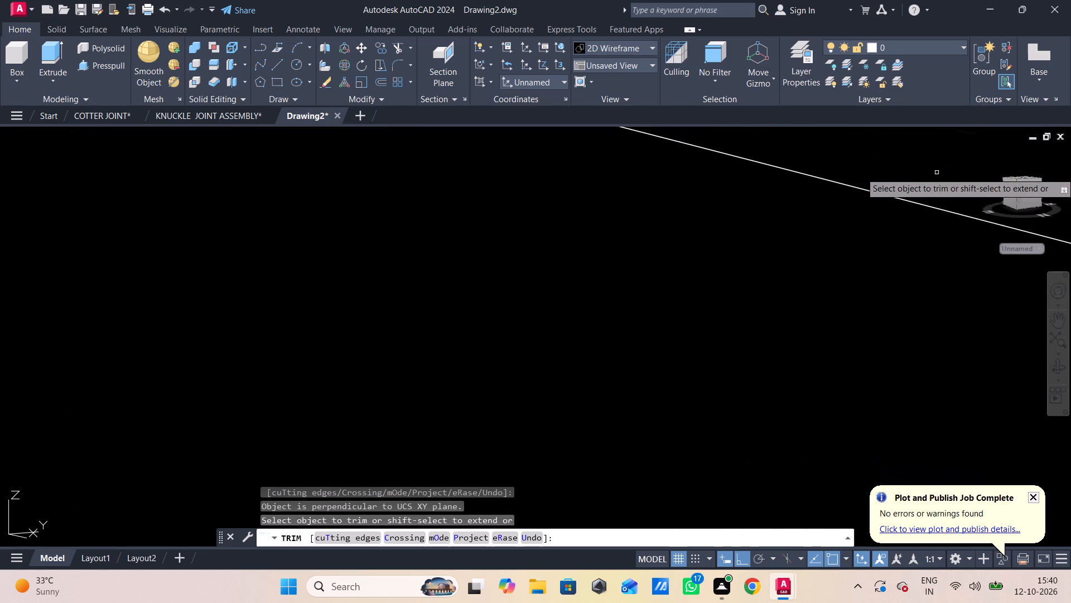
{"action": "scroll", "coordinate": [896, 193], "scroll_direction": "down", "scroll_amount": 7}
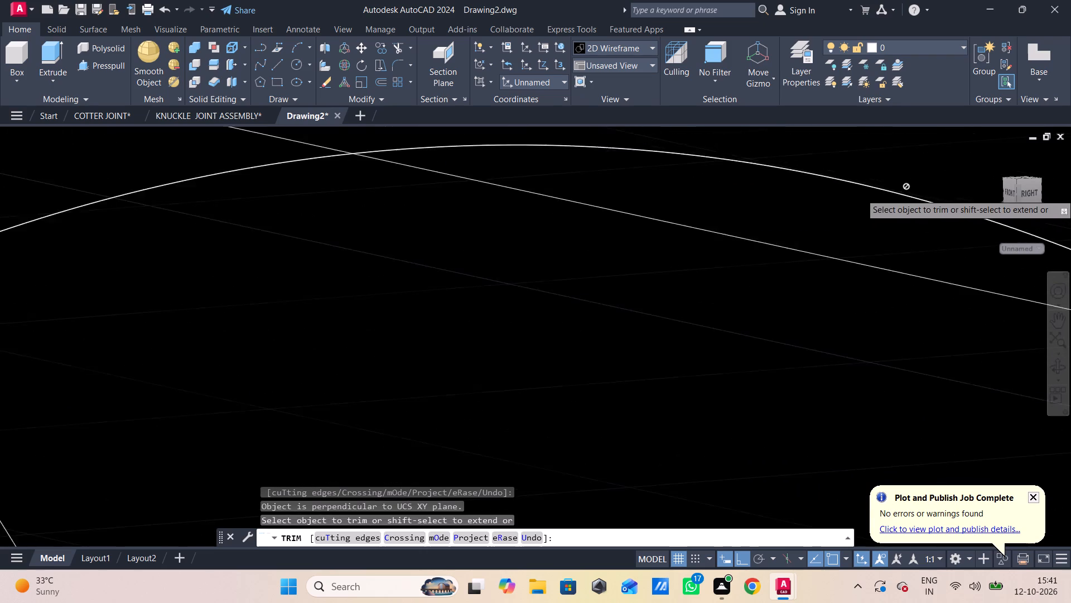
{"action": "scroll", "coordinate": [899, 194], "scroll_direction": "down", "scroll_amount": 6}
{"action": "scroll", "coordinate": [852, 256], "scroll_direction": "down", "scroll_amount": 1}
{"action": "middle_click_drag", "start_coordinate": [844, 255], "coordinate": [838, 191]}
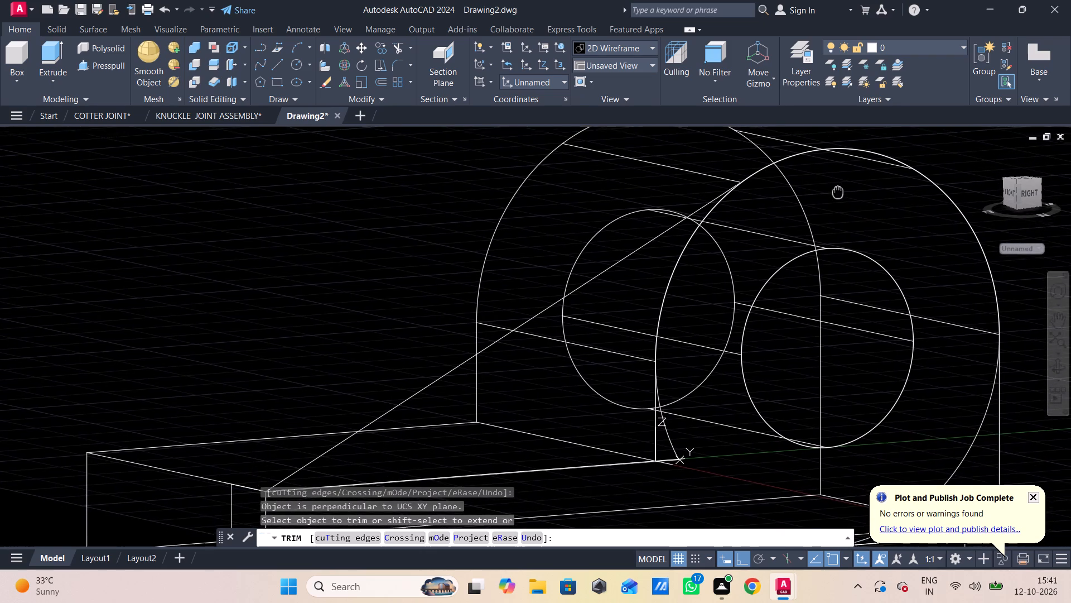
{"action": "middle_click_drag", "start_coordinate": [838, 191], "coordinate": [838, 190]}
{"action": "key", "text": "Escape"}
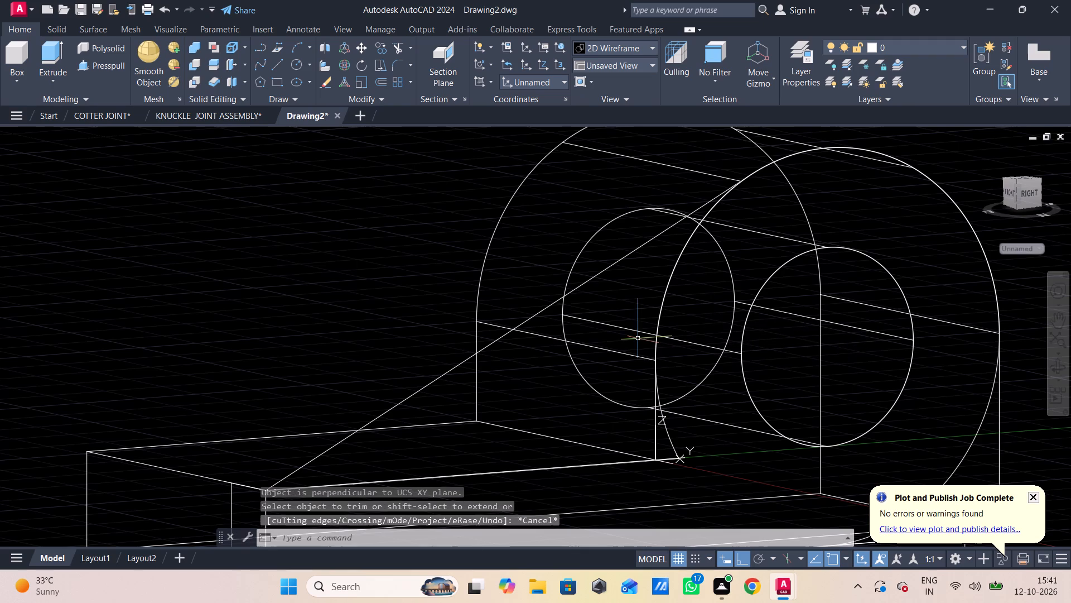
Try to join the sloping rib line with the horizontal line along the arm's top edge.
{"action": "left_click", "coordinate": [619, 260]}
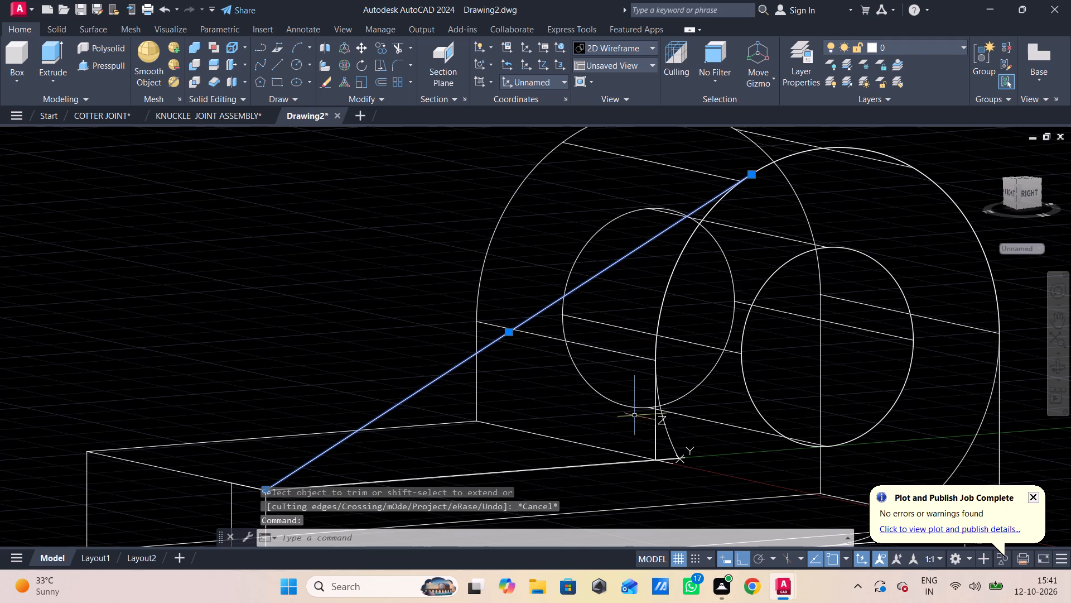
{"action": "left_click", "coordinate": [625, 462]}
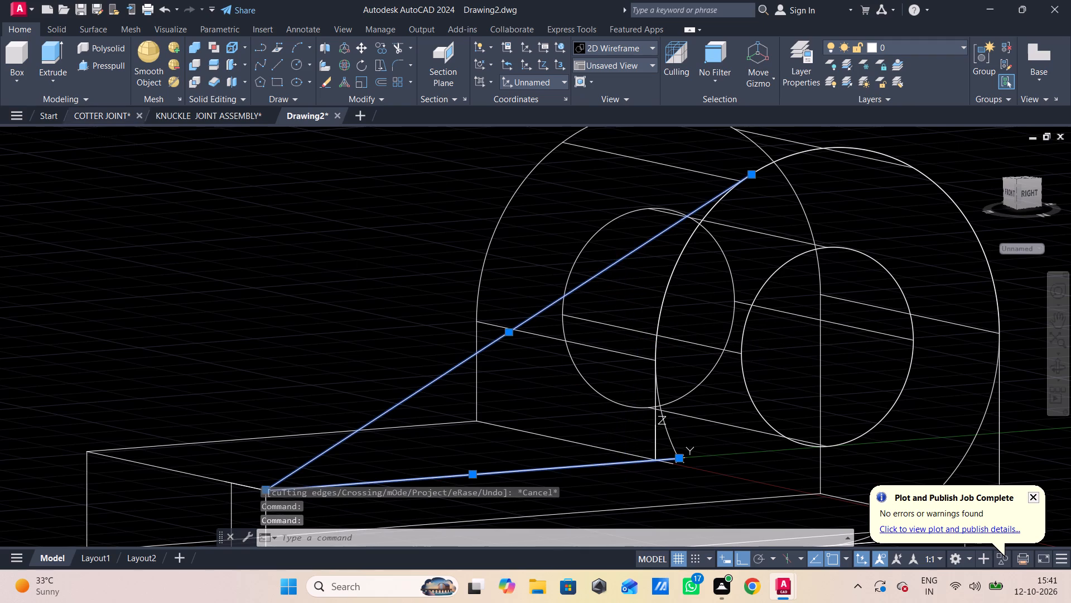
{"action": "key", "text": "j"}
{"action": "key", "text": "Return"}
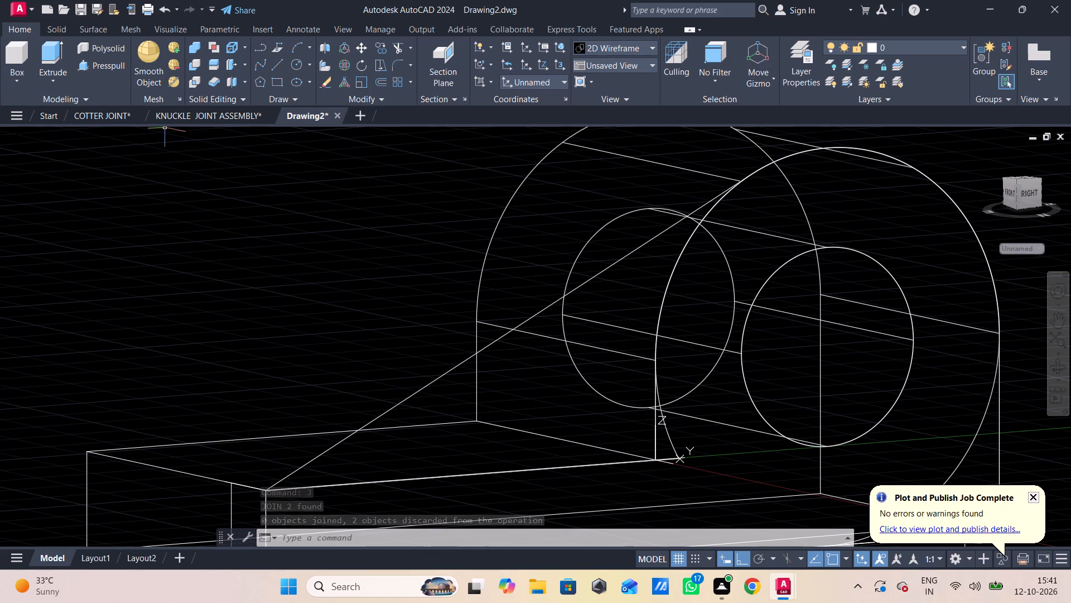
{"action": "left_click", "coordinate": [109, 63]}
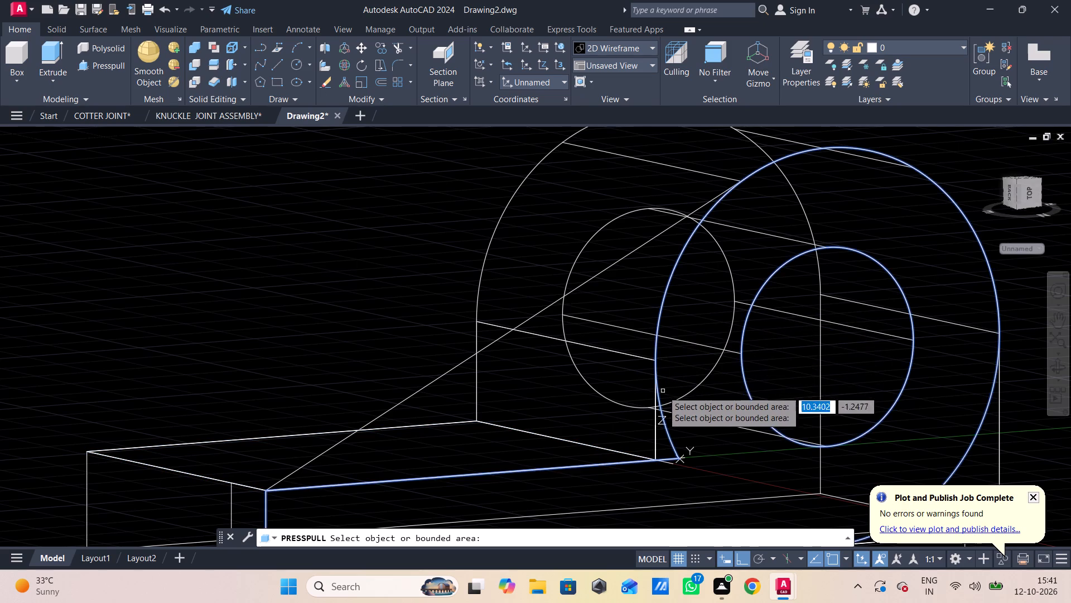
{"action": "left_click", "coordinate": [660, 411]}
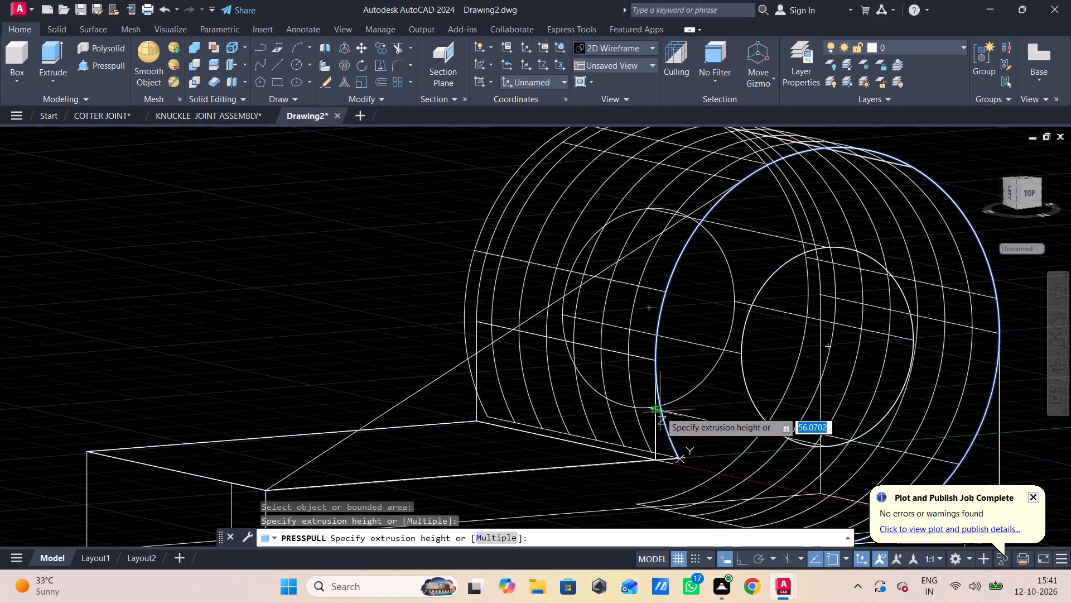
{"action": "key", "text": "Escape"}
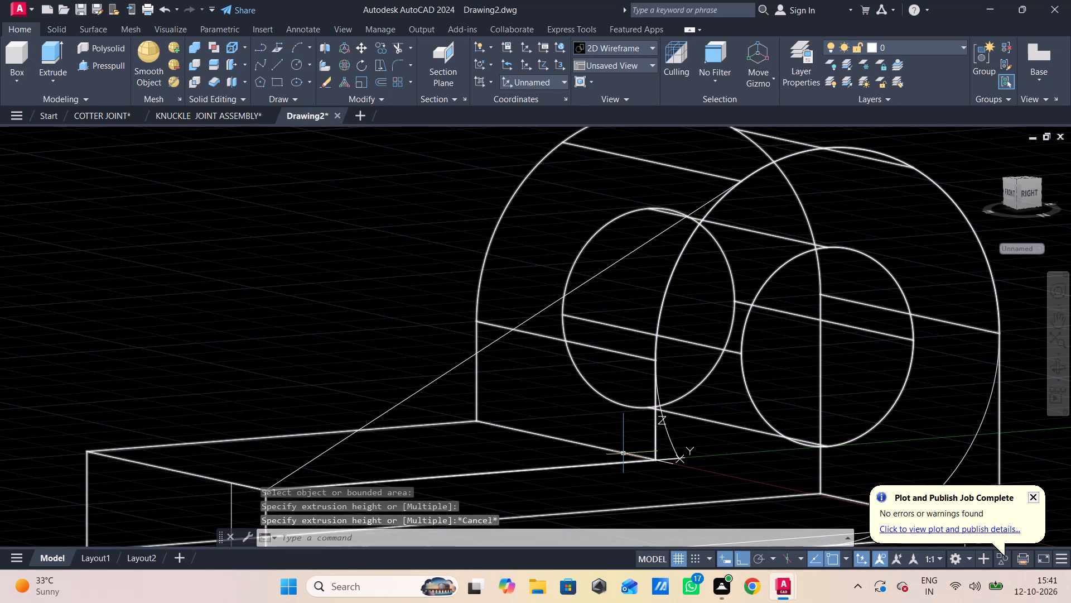
Undo the recent operations back through the visual style changes, the earlier circle trim and the rib profile's horizontal line.
{"action": "key", "text": "ctrl+z"}
{"action": "key", "text": "ctrl+z"}
{"action": "key", "text": "ctrl+z"}
{"action": "key", "text": "ctrl+z"}
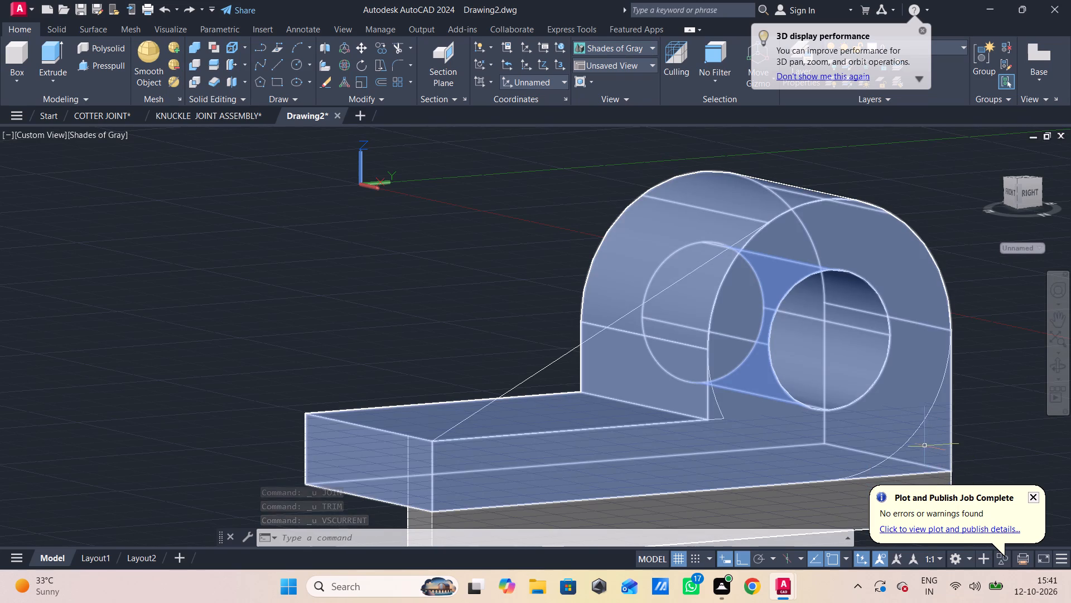
{"action": "key", "text": "ctrl+z"}
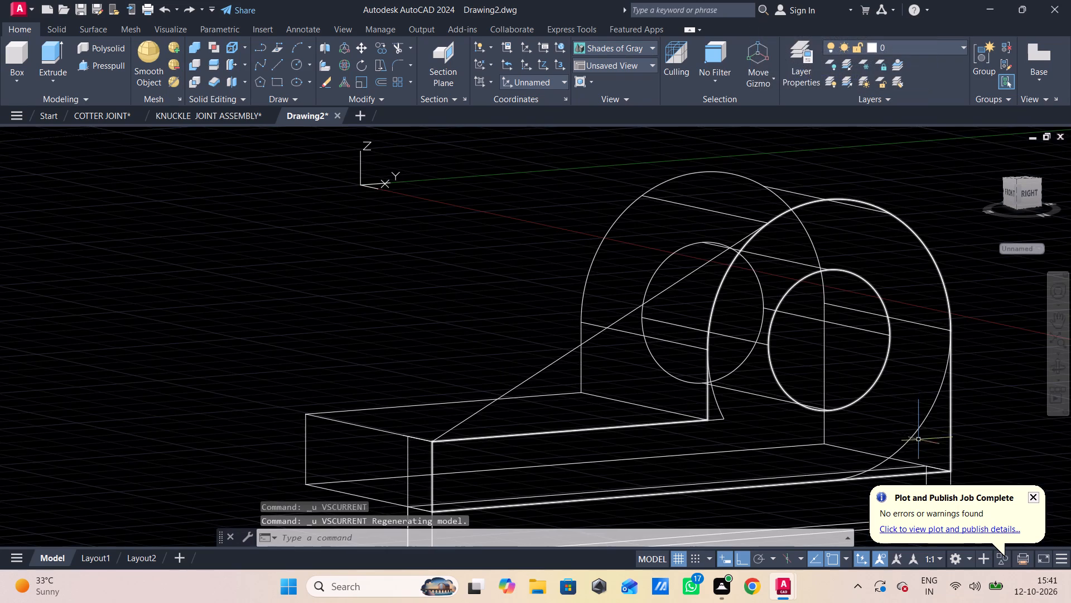
{"action": "key", "text": "ctrl+z"}
{"action": "key", "text": "ctrl+z"}
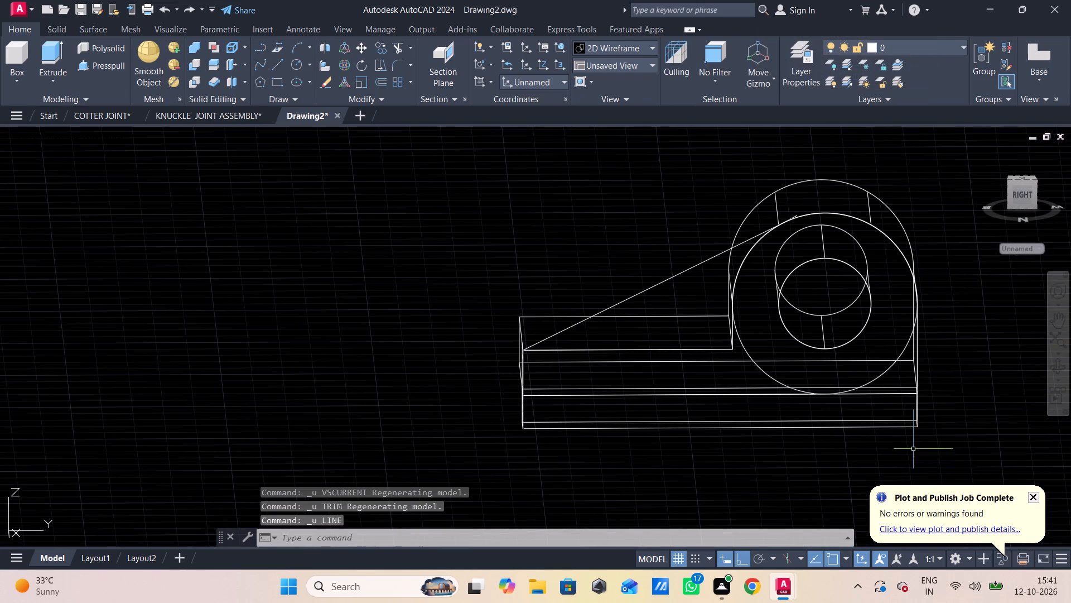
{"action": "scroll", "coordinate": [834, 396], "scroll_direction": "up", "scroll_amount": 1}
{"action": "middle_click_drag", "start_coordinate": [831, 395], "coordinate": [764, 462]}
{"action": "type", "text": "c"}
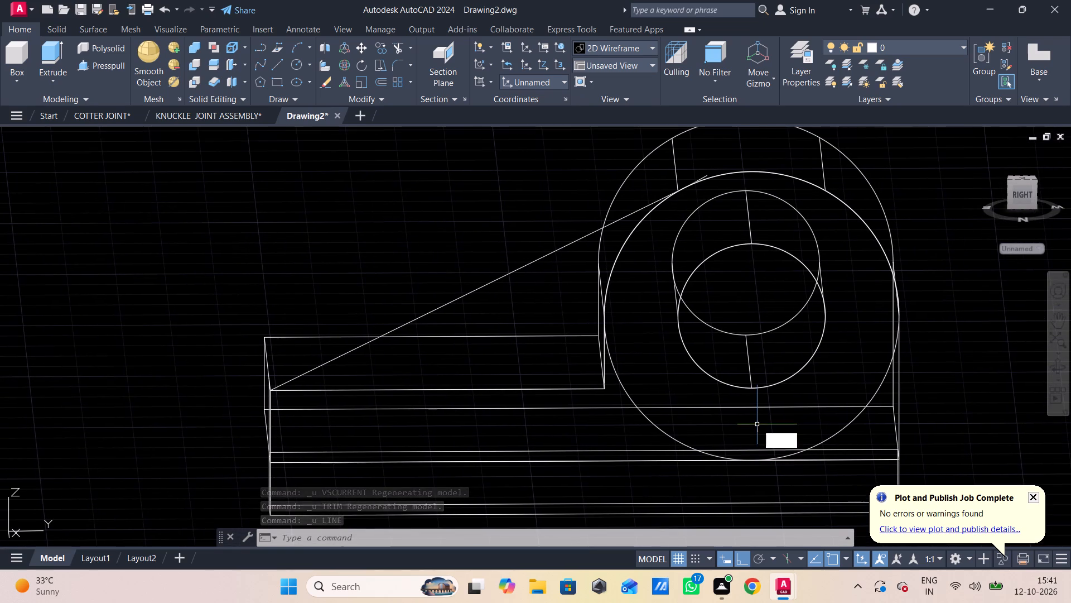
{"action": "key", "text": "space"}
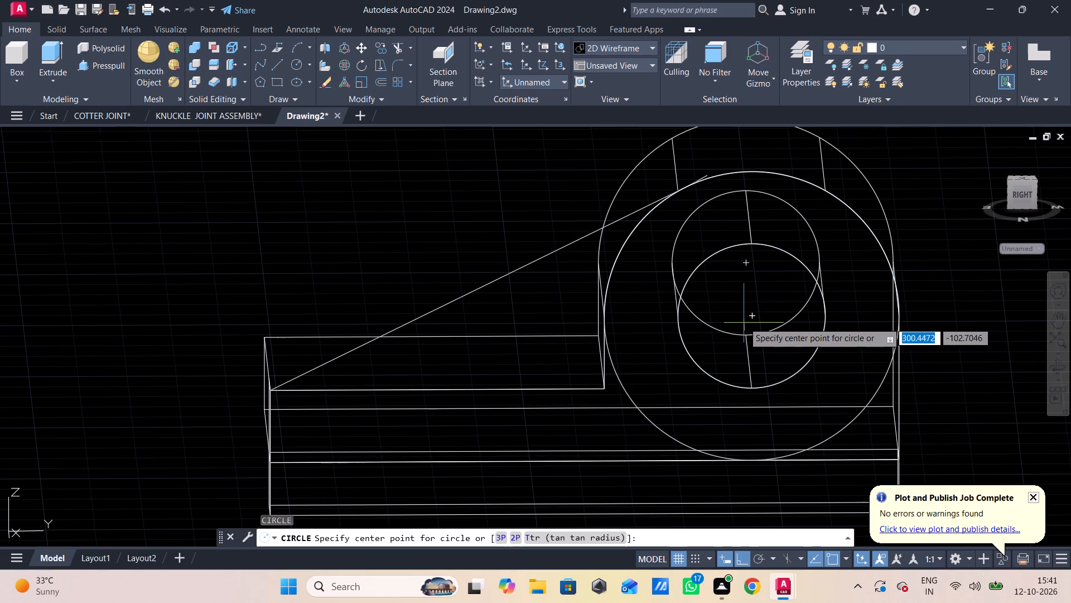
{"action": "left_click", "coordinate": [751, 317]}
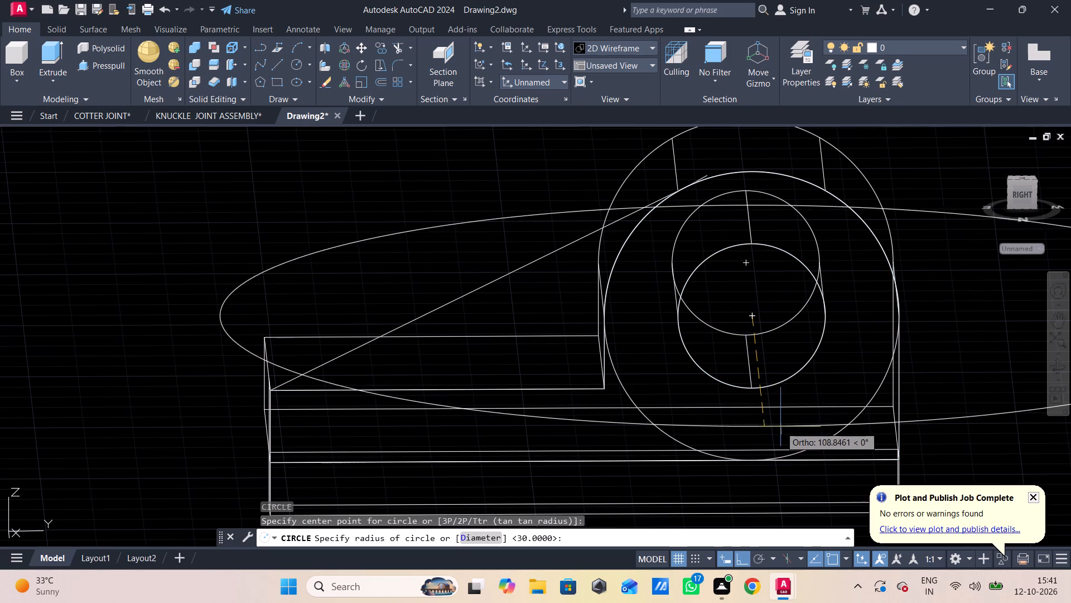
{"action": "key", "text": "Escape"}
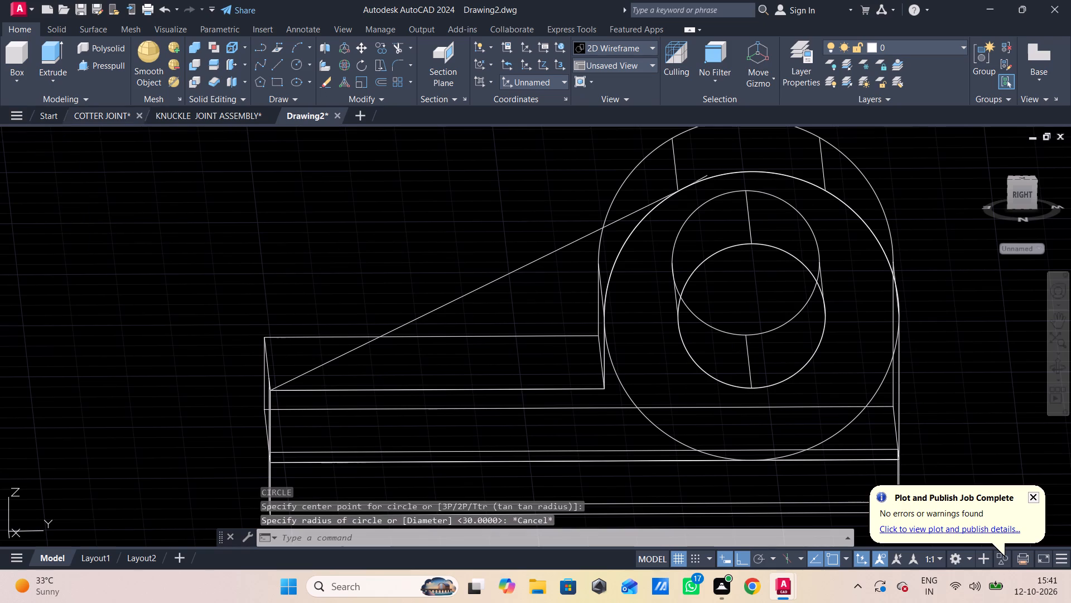
Switch the model's visual style to Shades of Gray.
{"action": "left_click", "coordinate": [97, 133]}
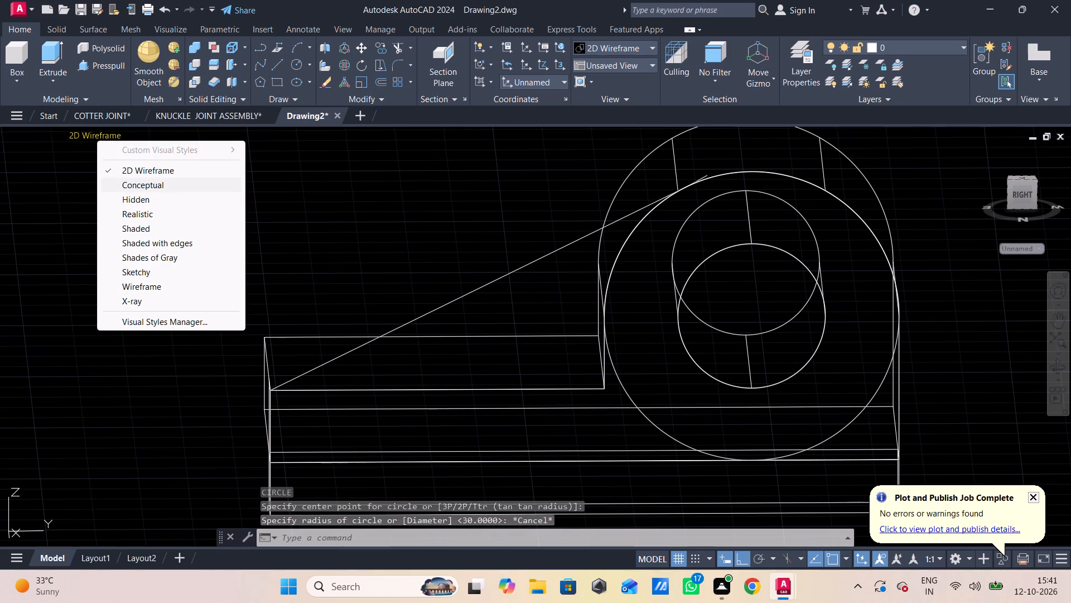
{"action": "left_click", "coordinate": [166, 258]}
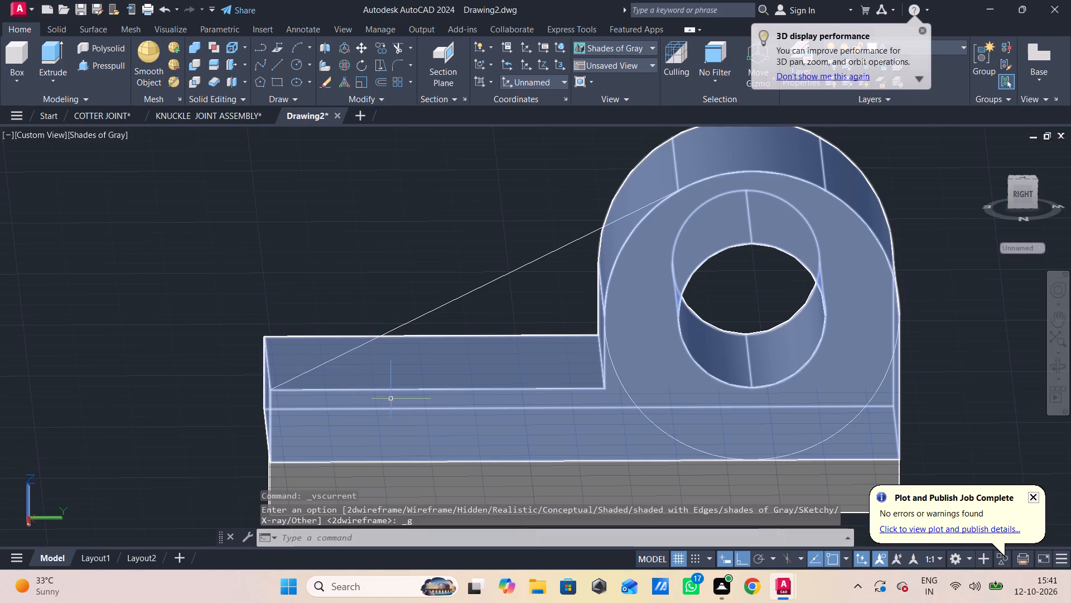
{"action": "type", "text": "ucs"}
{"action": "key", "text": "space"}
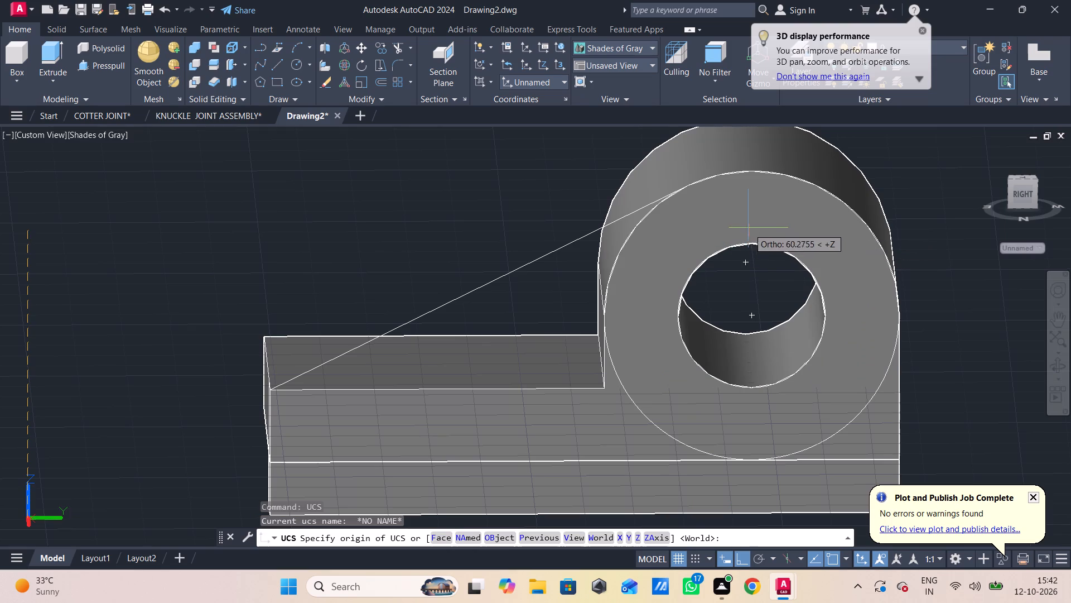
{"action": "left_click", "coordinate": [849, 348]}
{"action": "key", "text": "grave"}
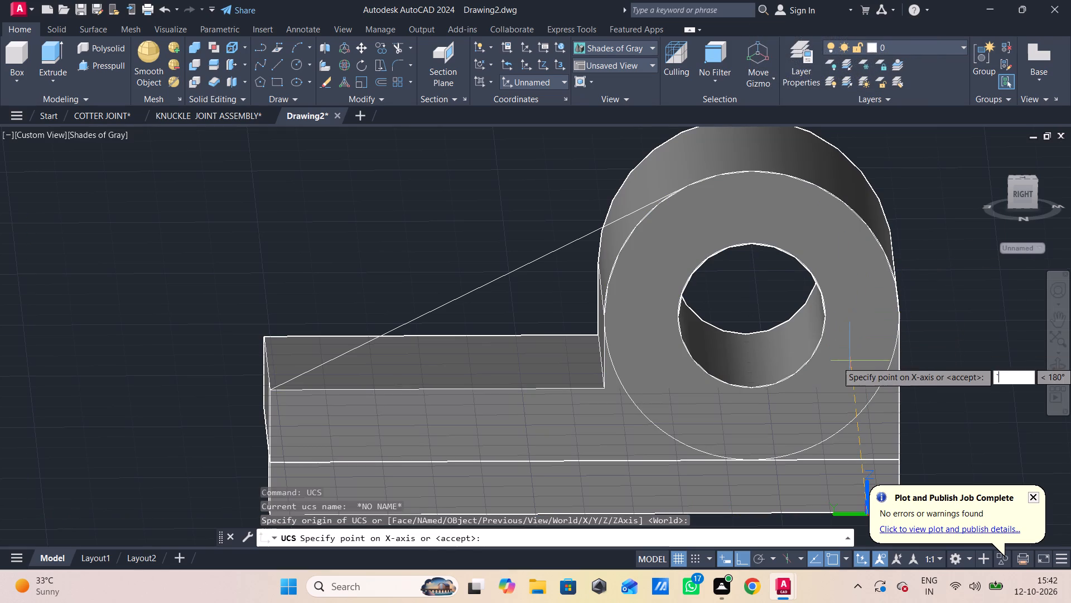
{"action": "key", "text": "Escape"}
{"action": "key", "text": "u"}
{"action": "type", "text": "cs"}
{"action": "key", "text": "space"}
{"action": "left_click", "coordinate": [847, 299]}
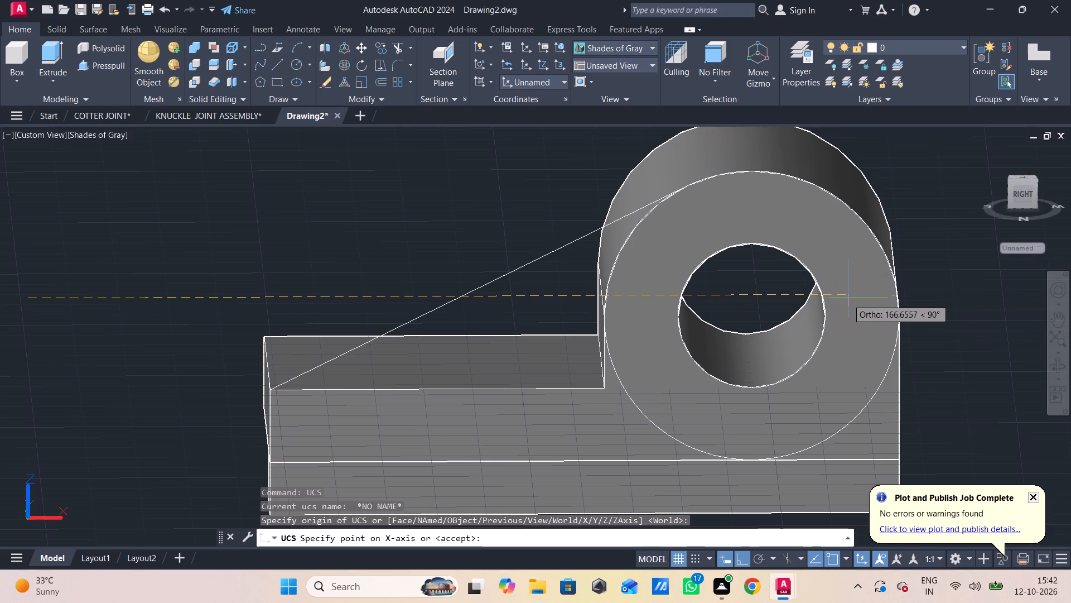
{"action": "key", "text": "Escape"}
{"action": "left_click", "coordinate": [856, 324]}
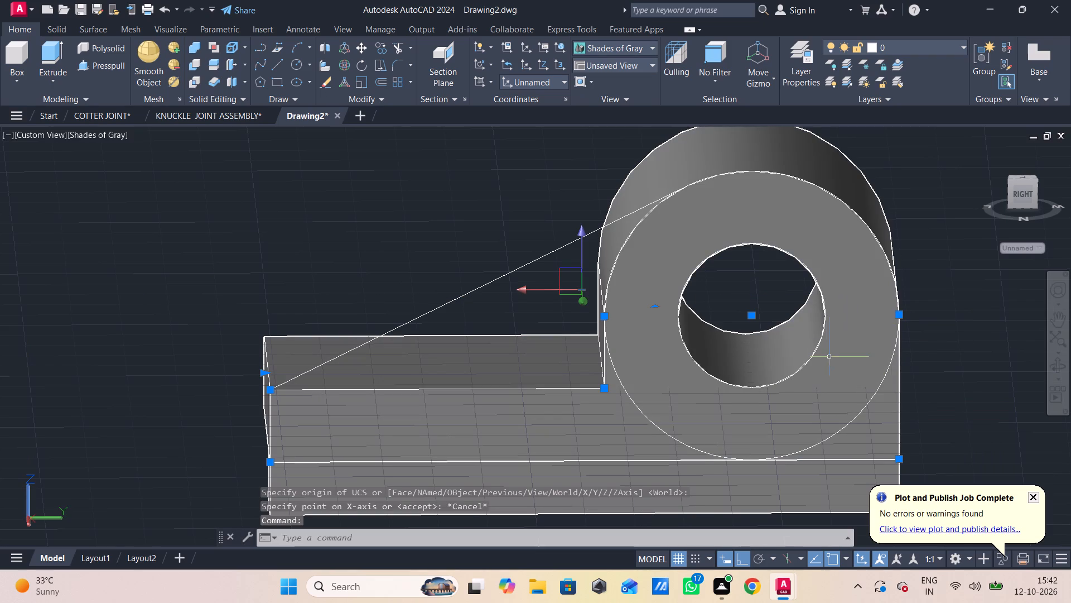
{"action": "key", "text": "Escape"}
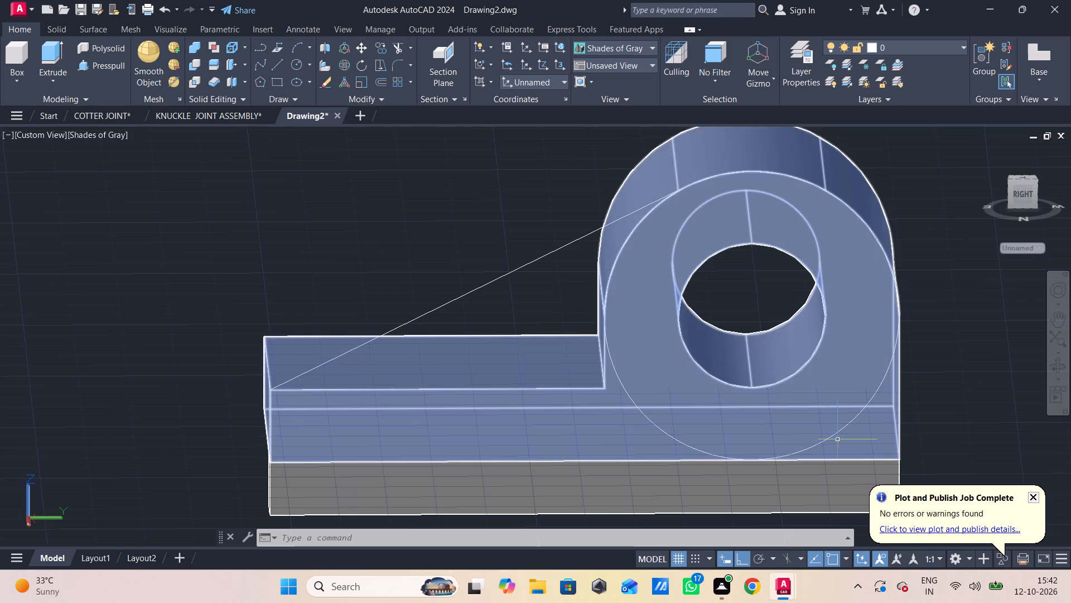
Move the circle, the sloping rib line and the horizontal line together along the Y axis, clear of the solid beside the eye.
{"action": "left_click", "coordinate": [838, 434]}
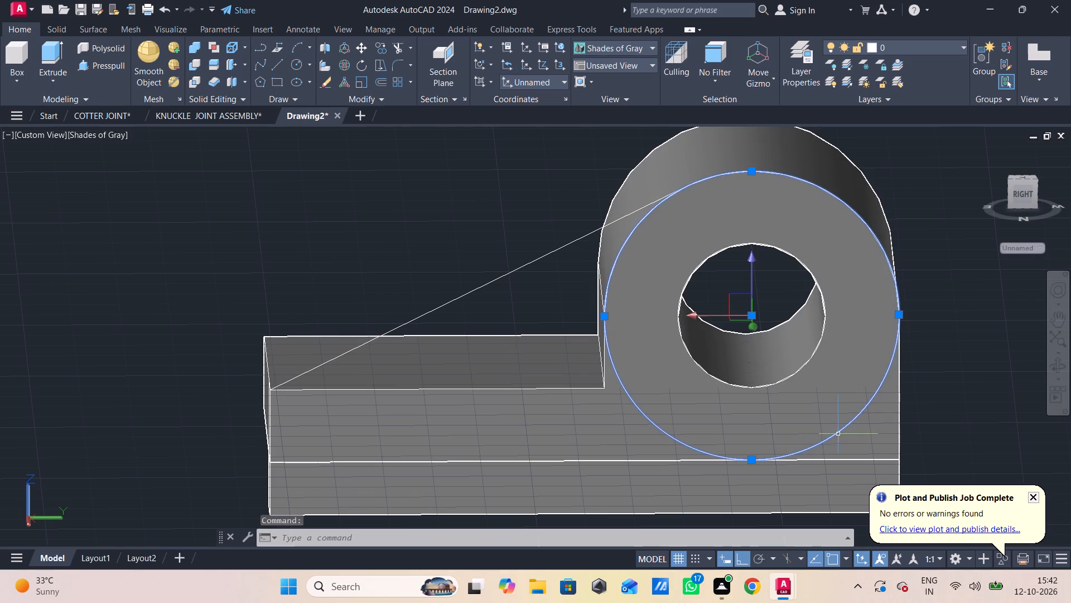
{"action": "left_click", "coordinate": [512, 272]}
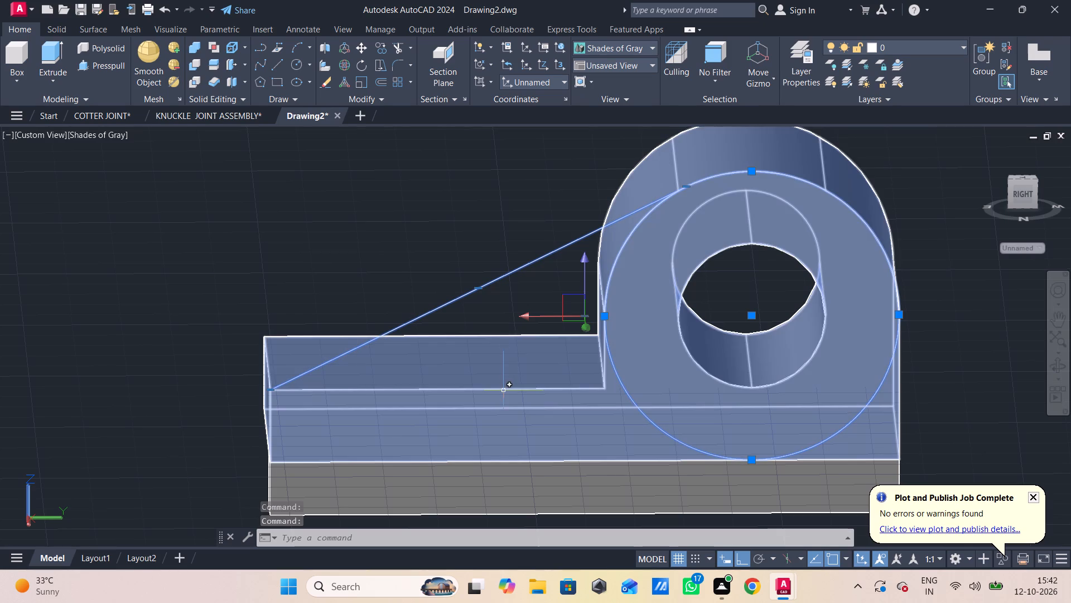
{"action": "left_click", "coordinate": [504, 391]}
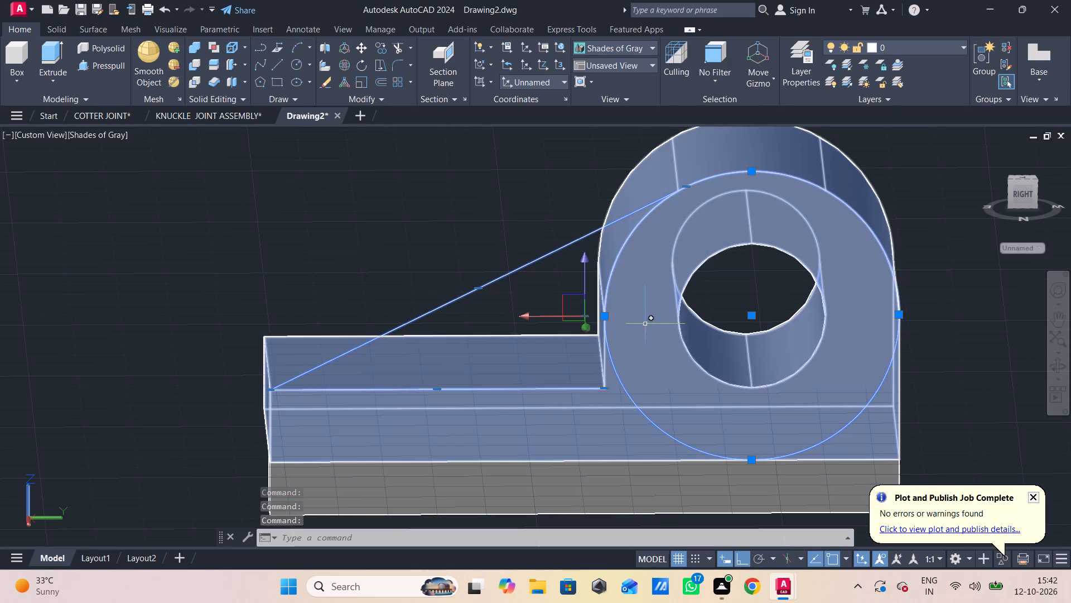
{"action": "type", "text": "m"}
{"action": "key", "text": "space"}
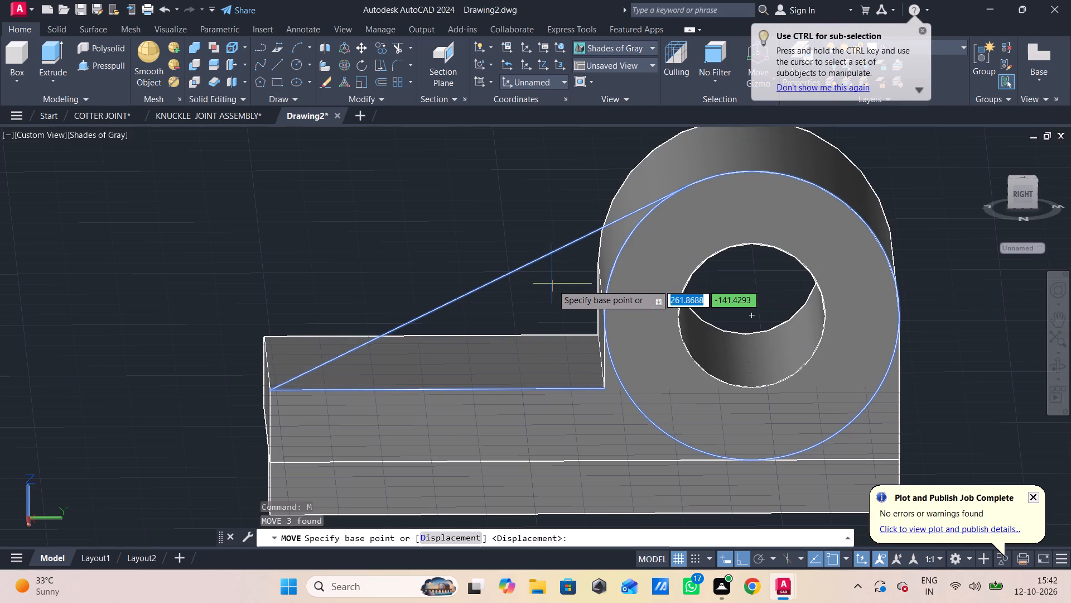
{"action": "left_click", "coordinate": [500, 281]}
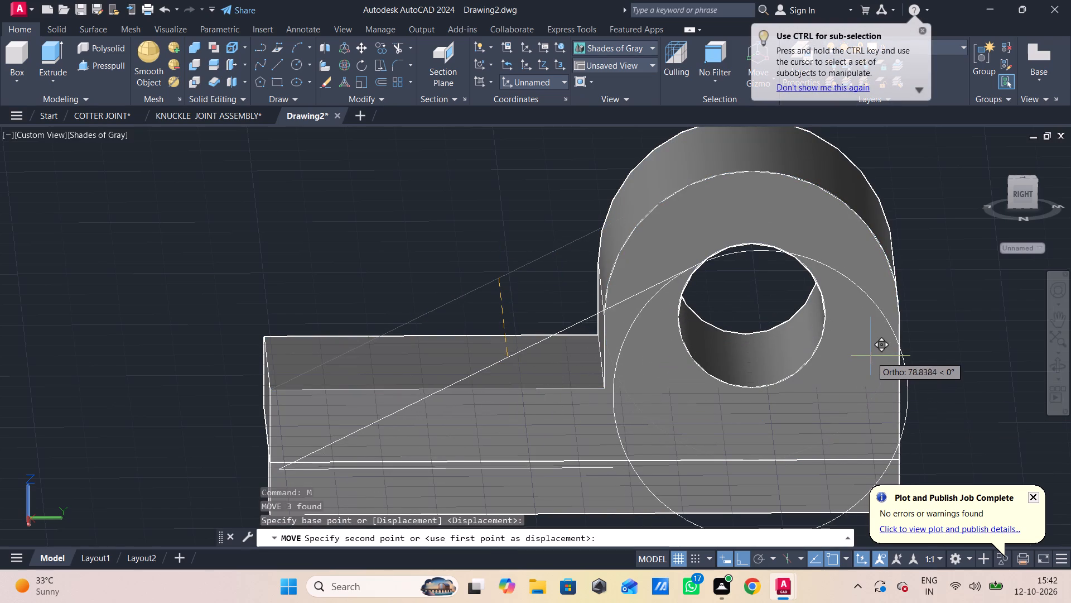
{"action": "middle_click_drag", "start_coordinate": [876, 335], "coordinate": [365, 222]}
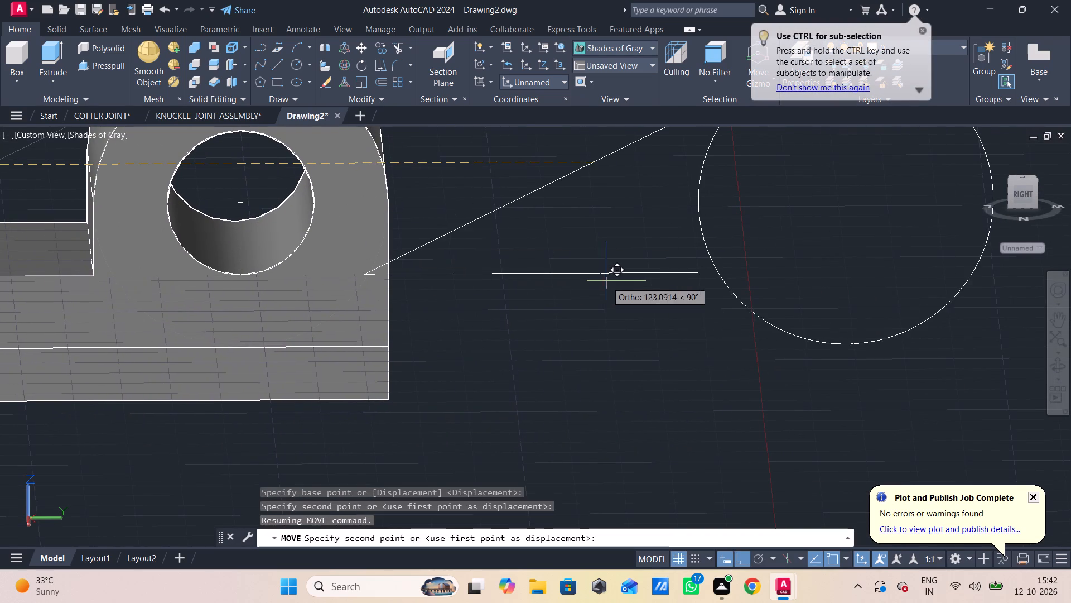
{"action": "left_click", "coordinate": [699, 302]}
{"action": "scroll", "coordinate": [721, 341], "scroll_direction": "down", "scroll_amount": 1}
{"action": "middle_click_drag", "start_coordinate": [719, 344], "coordinate": [687, 356]}
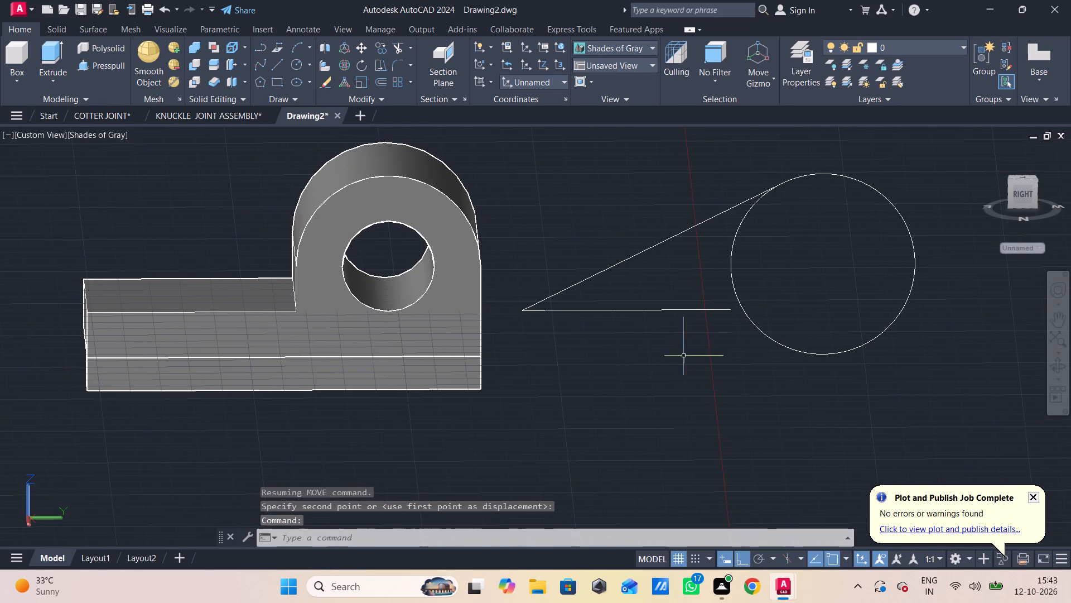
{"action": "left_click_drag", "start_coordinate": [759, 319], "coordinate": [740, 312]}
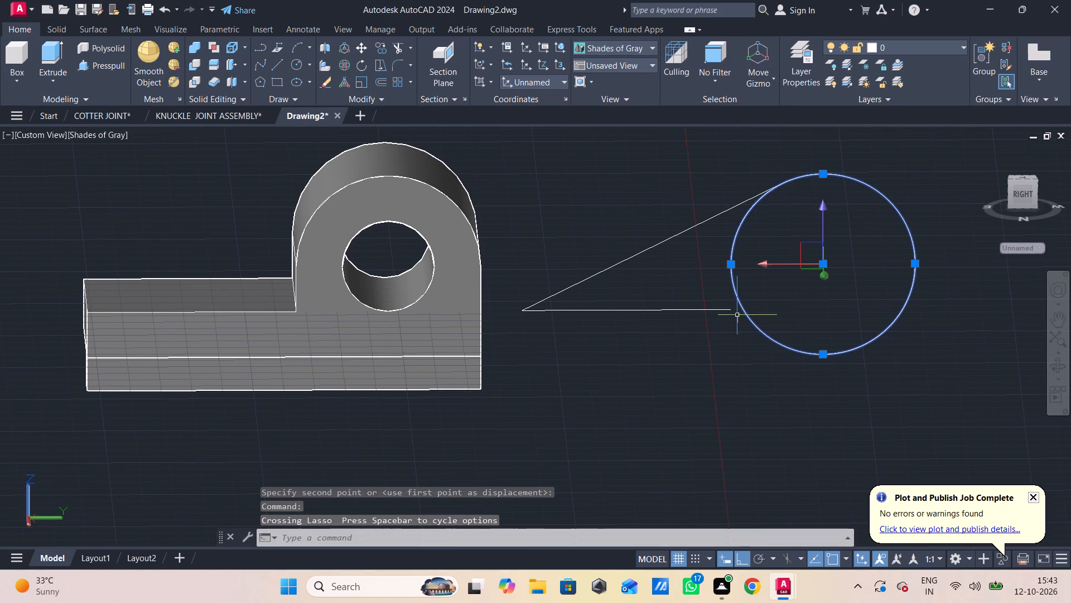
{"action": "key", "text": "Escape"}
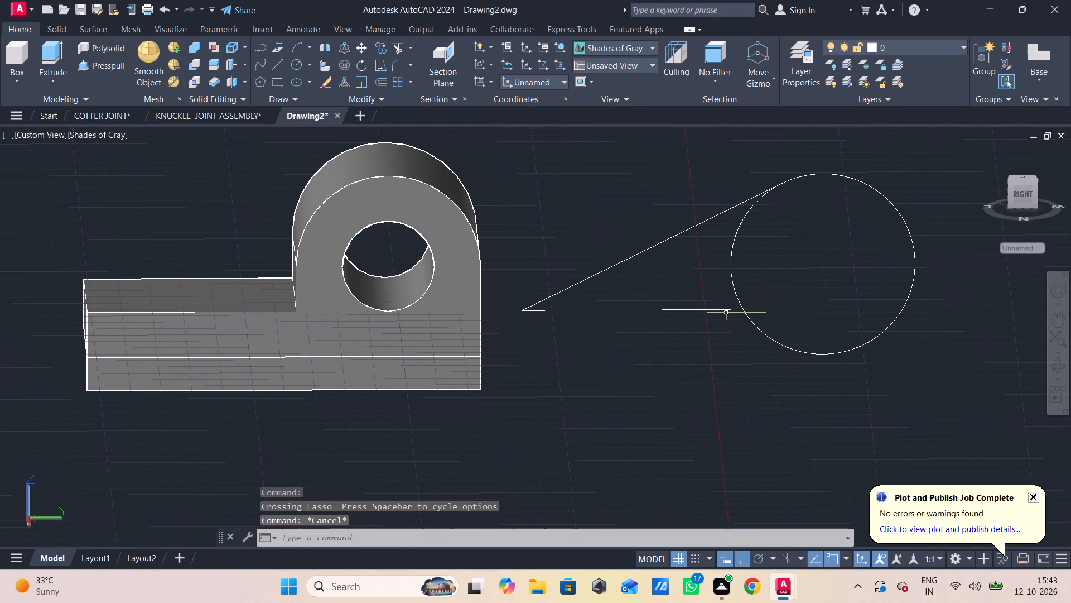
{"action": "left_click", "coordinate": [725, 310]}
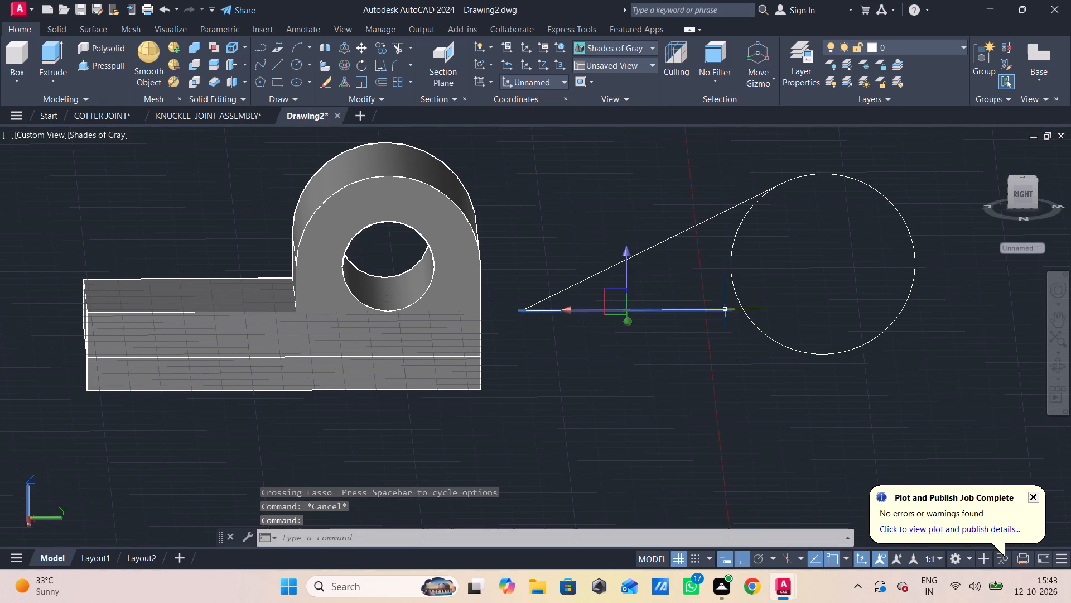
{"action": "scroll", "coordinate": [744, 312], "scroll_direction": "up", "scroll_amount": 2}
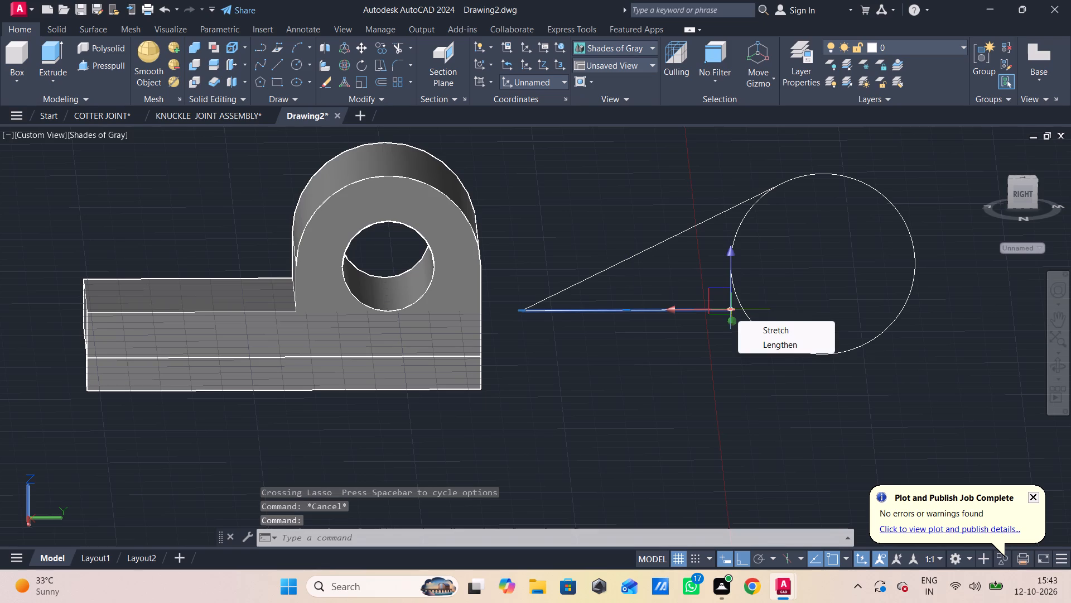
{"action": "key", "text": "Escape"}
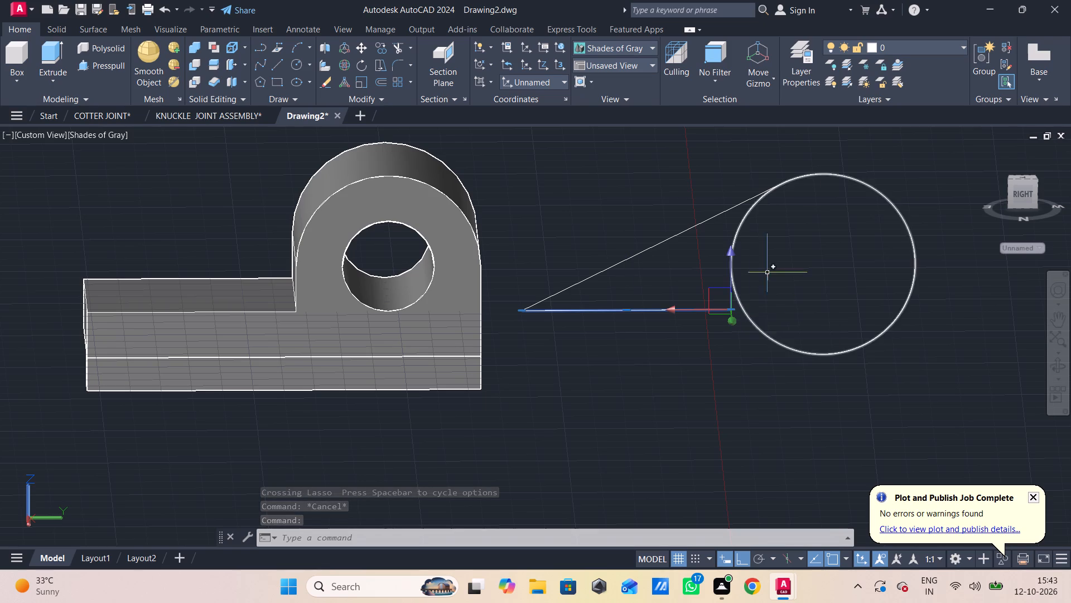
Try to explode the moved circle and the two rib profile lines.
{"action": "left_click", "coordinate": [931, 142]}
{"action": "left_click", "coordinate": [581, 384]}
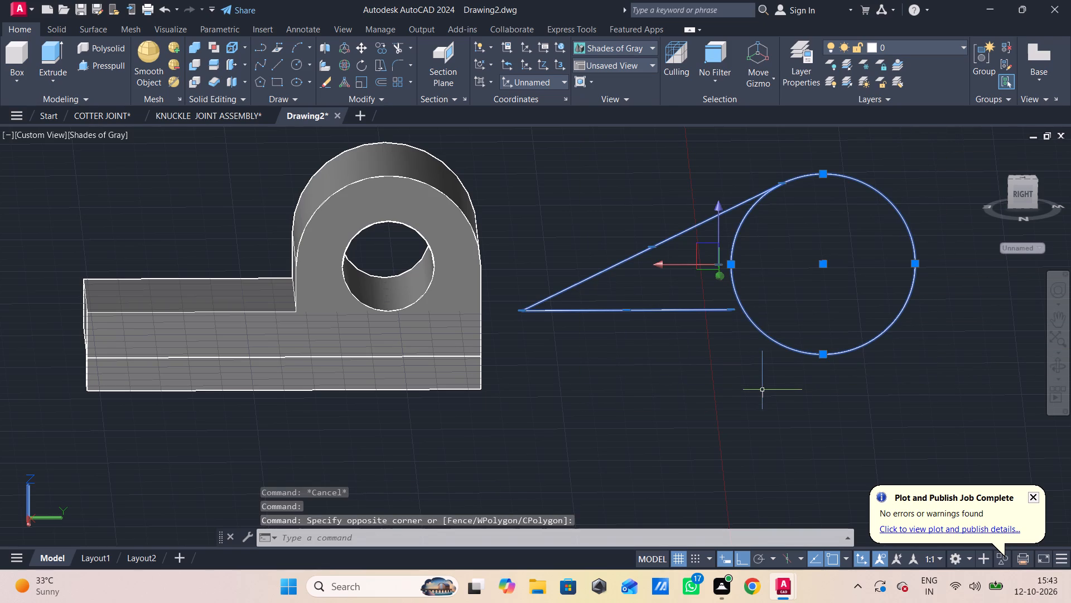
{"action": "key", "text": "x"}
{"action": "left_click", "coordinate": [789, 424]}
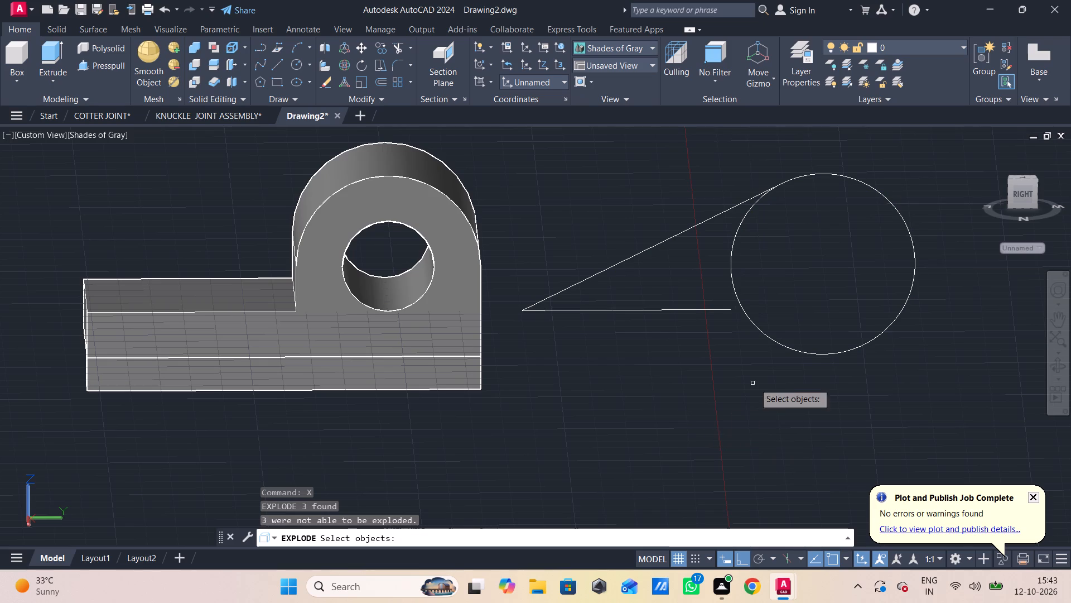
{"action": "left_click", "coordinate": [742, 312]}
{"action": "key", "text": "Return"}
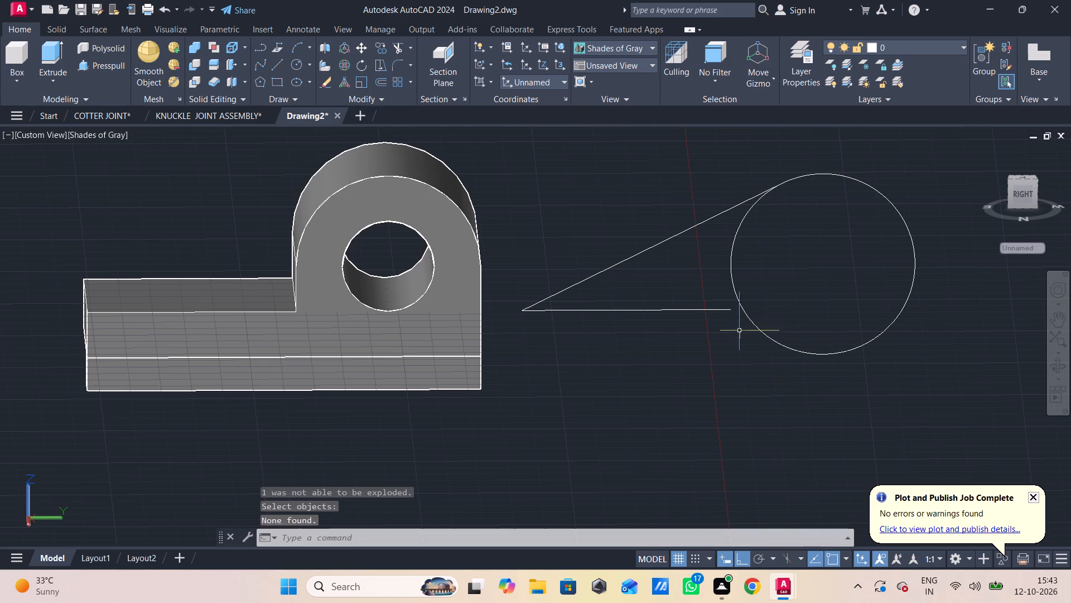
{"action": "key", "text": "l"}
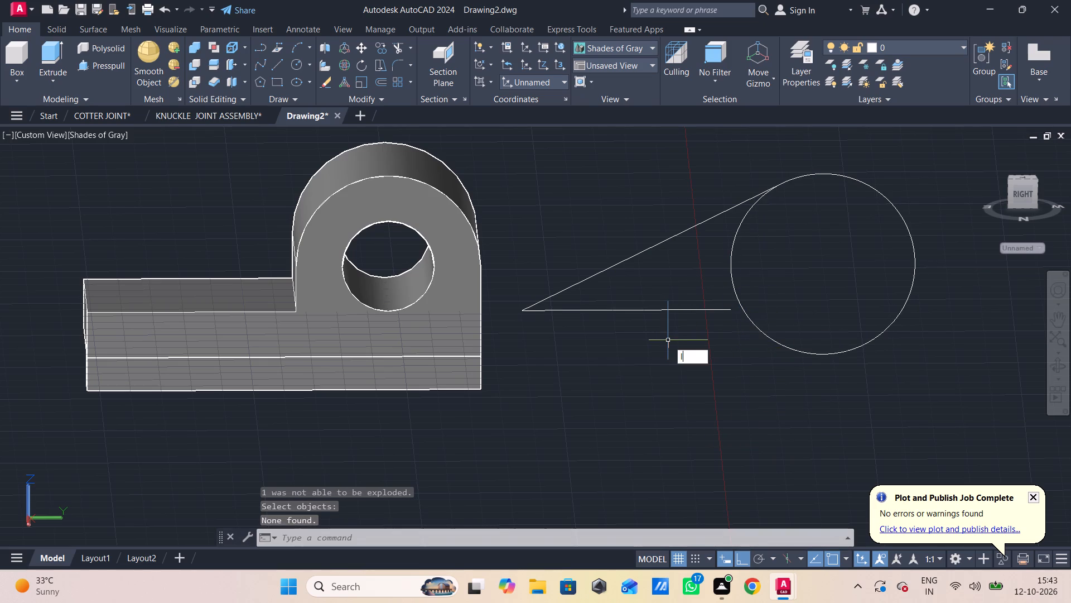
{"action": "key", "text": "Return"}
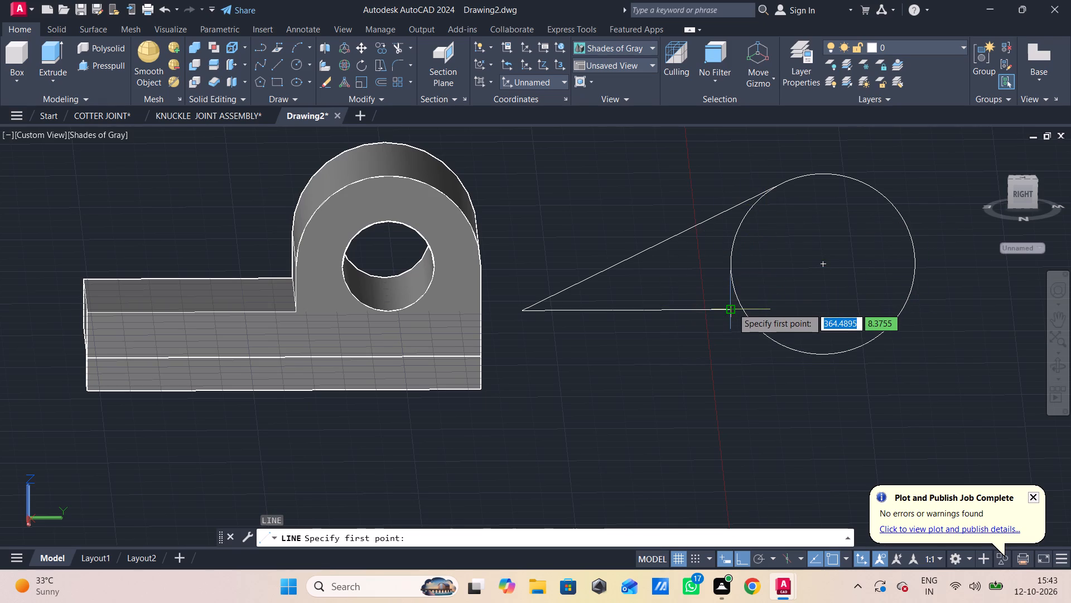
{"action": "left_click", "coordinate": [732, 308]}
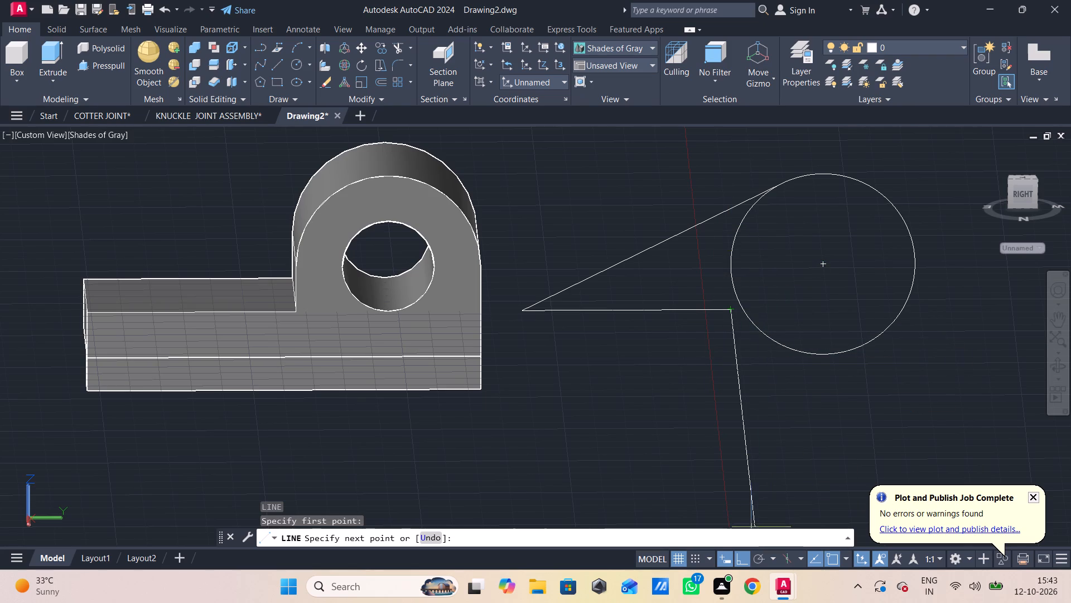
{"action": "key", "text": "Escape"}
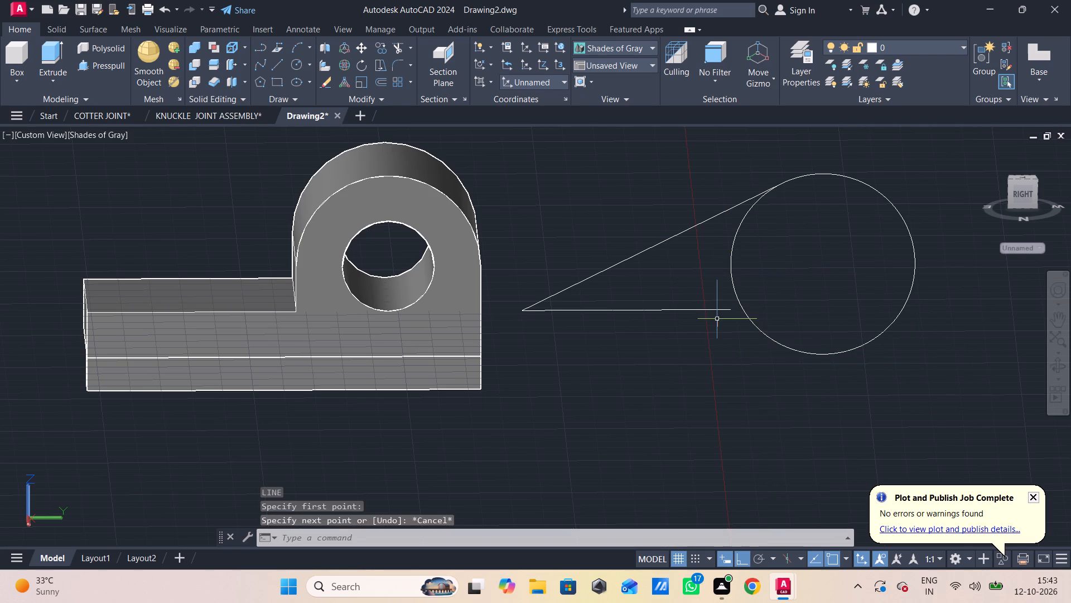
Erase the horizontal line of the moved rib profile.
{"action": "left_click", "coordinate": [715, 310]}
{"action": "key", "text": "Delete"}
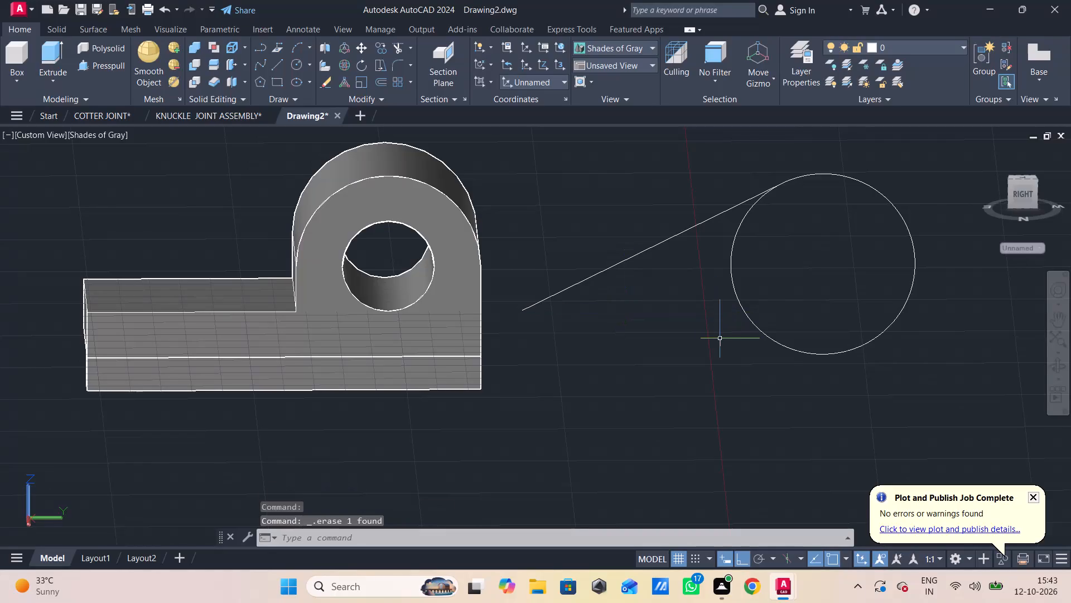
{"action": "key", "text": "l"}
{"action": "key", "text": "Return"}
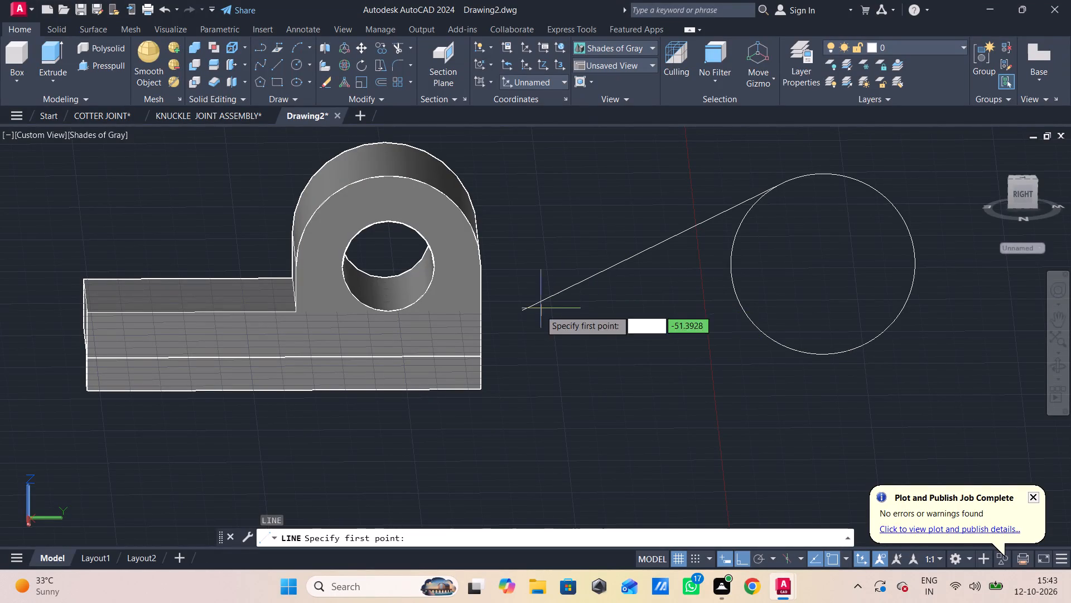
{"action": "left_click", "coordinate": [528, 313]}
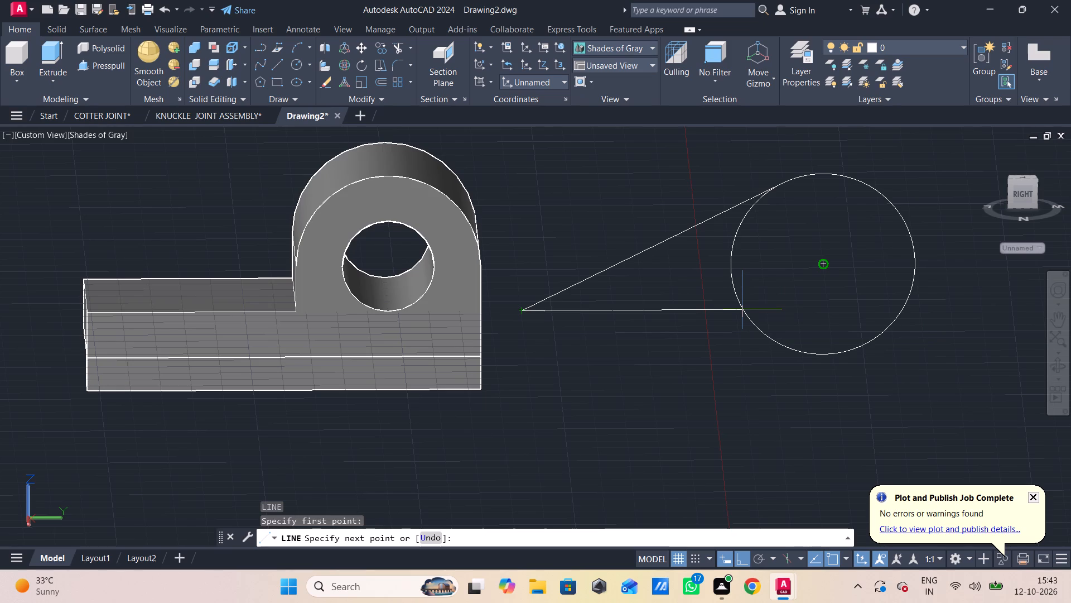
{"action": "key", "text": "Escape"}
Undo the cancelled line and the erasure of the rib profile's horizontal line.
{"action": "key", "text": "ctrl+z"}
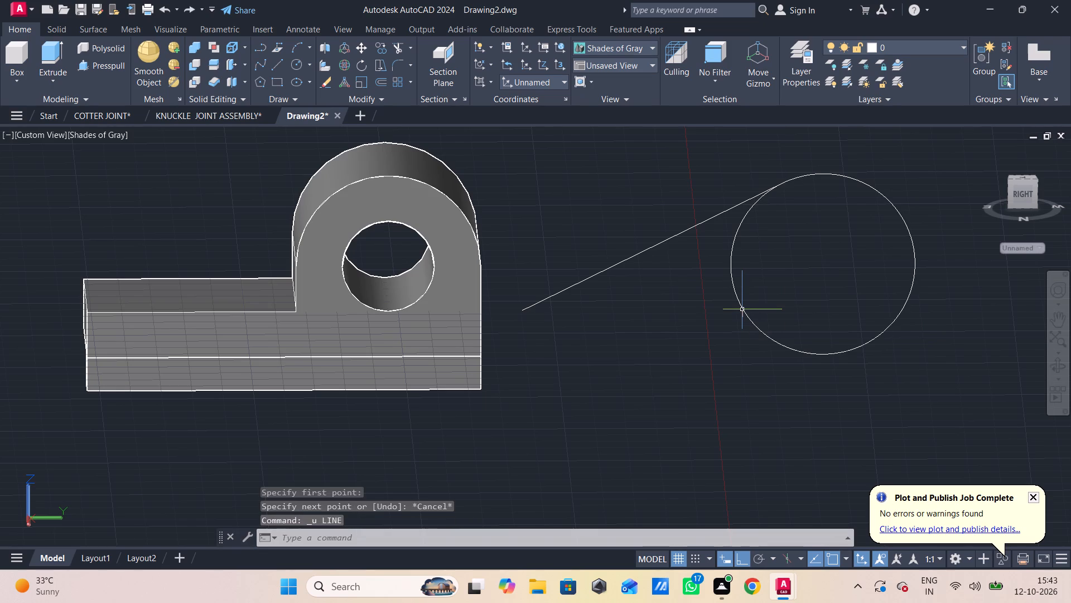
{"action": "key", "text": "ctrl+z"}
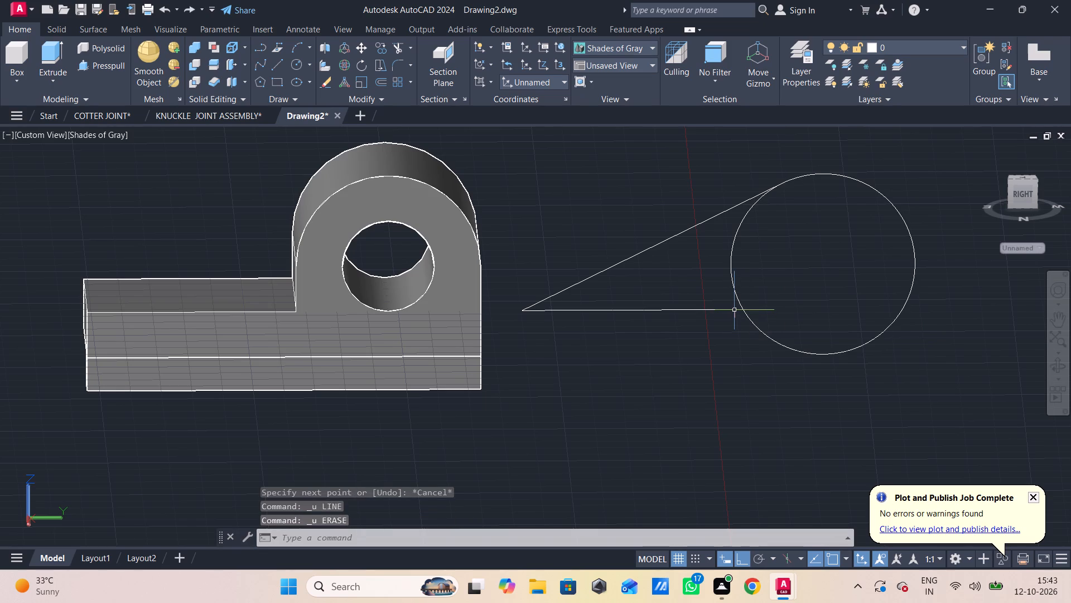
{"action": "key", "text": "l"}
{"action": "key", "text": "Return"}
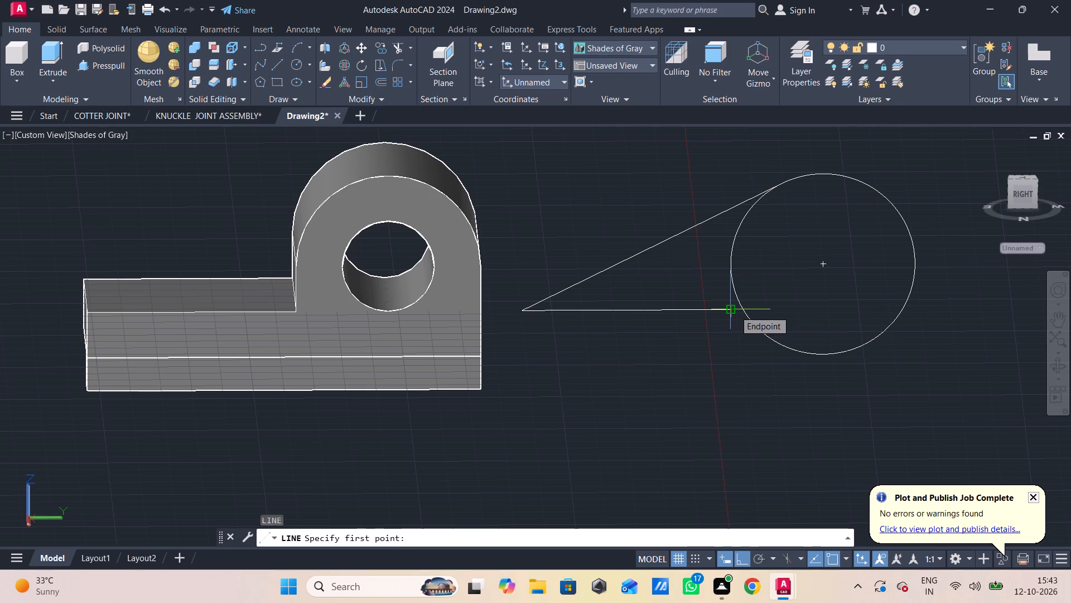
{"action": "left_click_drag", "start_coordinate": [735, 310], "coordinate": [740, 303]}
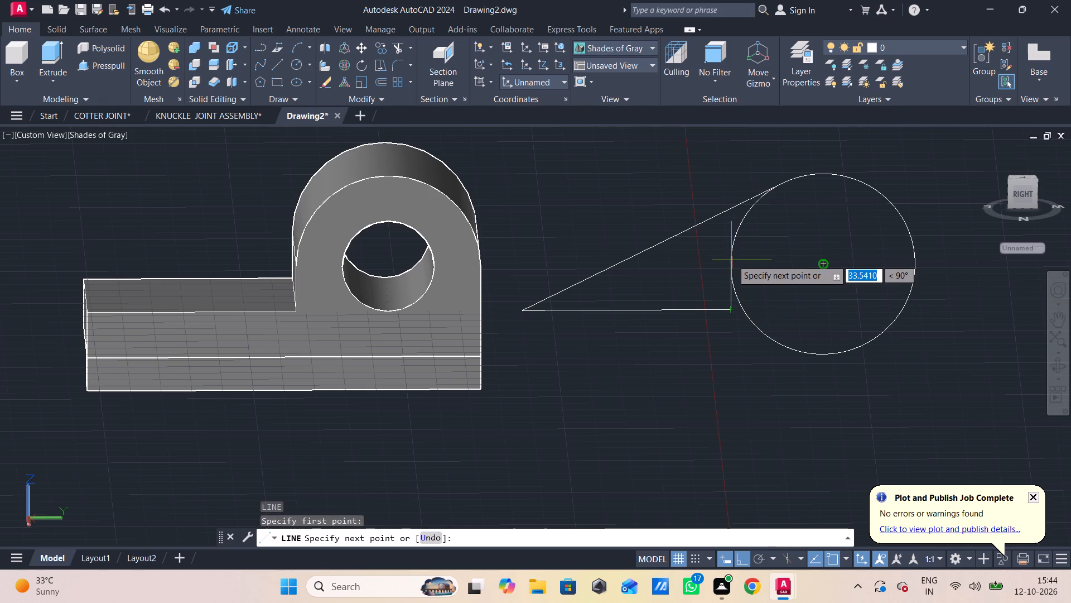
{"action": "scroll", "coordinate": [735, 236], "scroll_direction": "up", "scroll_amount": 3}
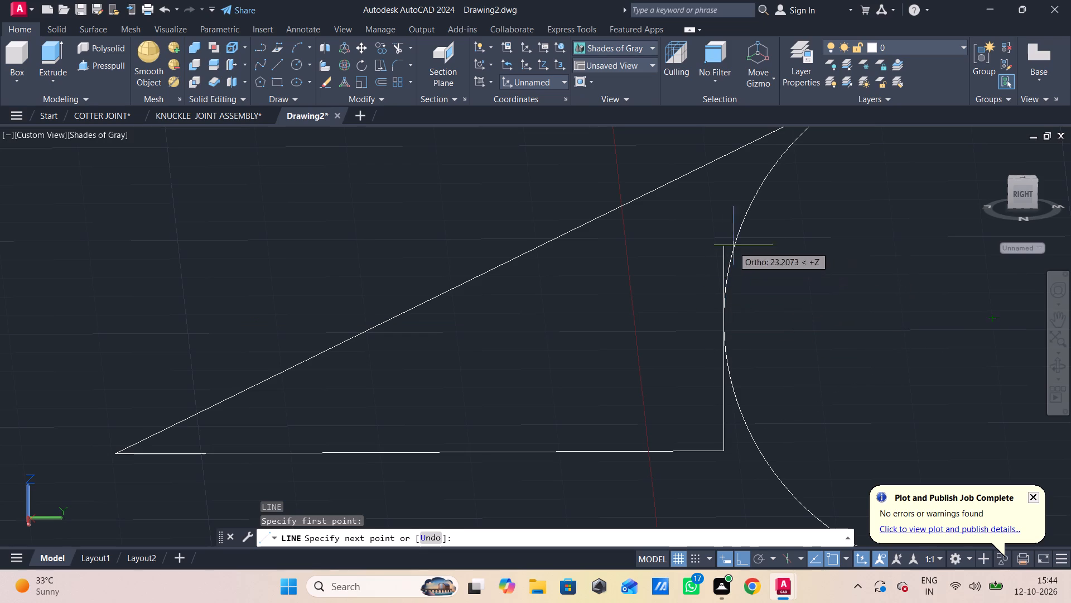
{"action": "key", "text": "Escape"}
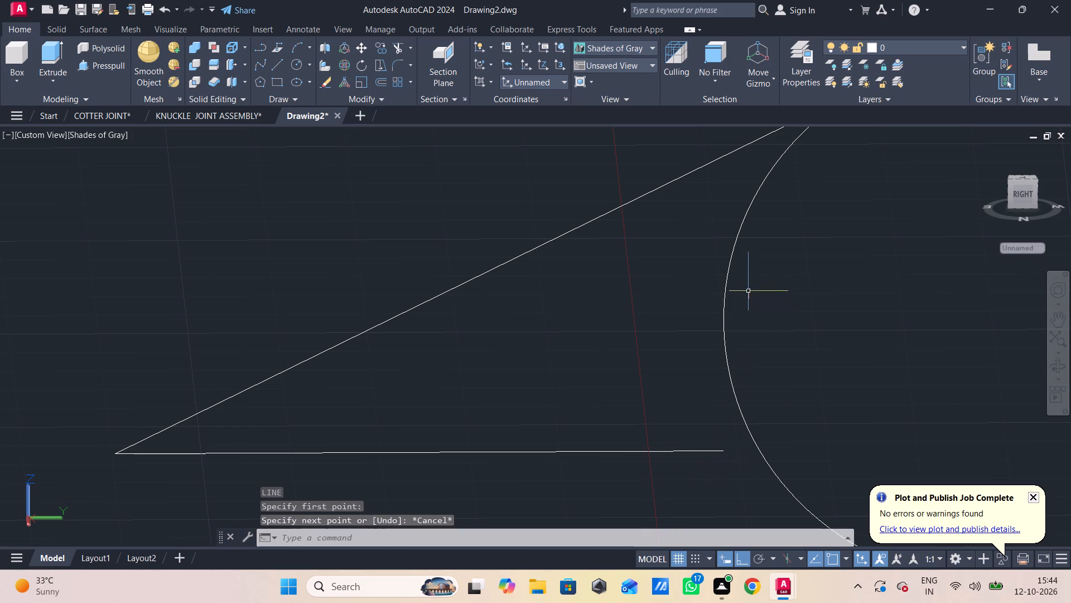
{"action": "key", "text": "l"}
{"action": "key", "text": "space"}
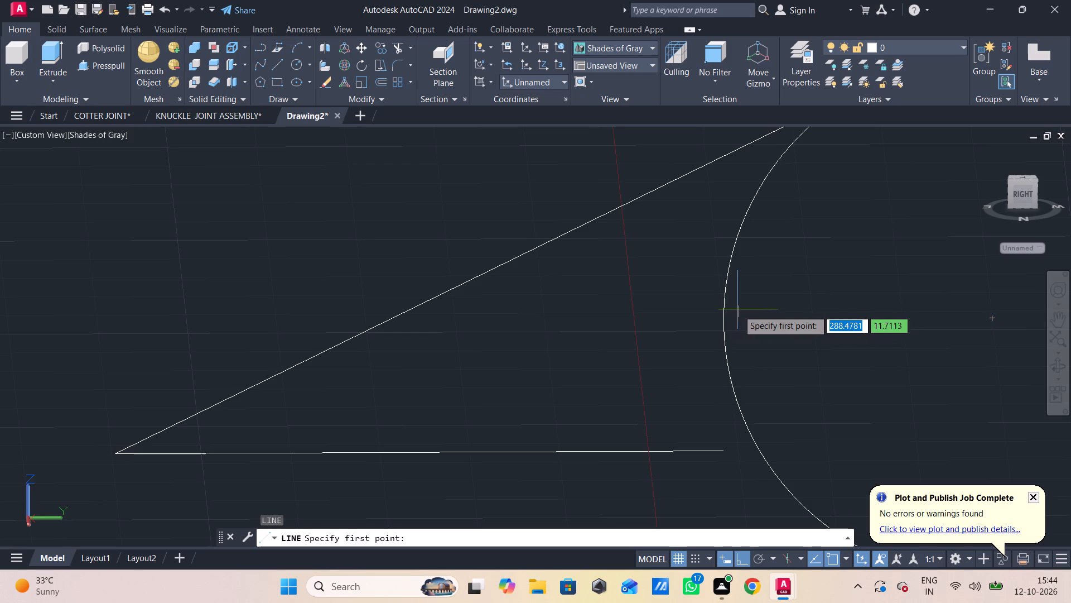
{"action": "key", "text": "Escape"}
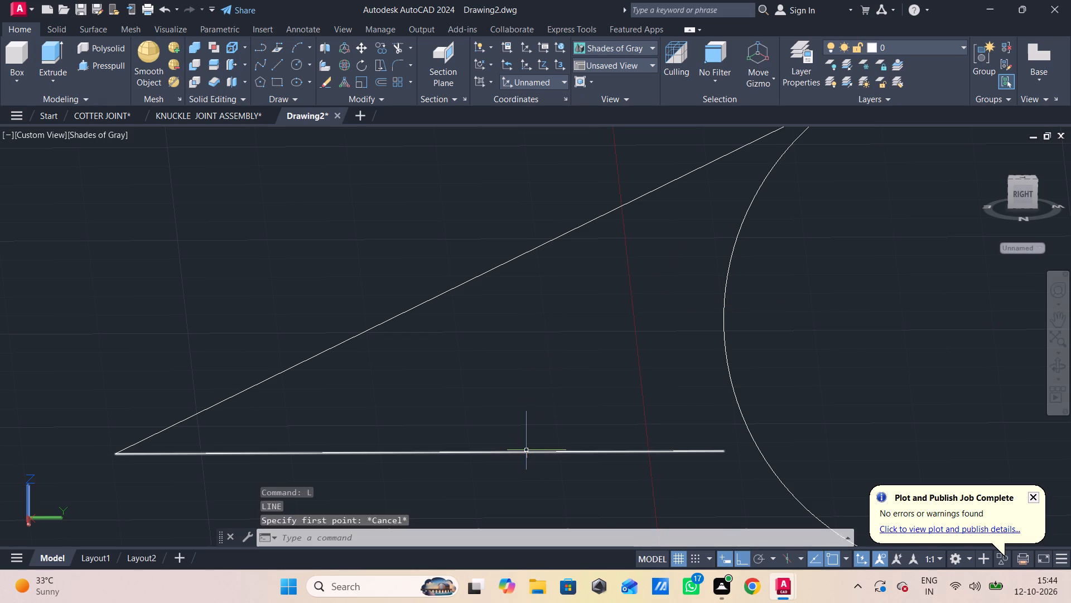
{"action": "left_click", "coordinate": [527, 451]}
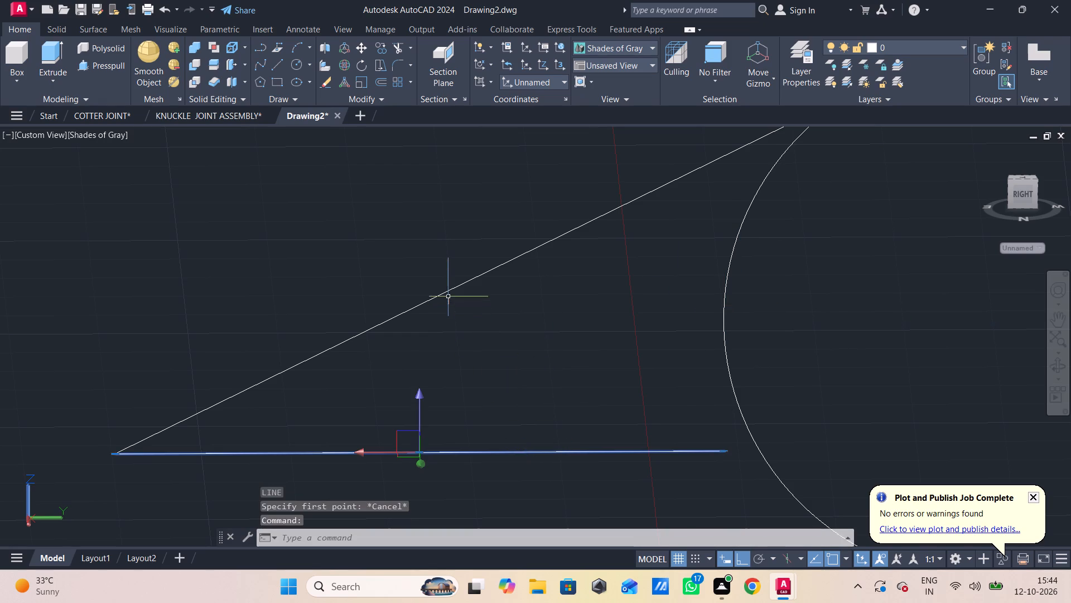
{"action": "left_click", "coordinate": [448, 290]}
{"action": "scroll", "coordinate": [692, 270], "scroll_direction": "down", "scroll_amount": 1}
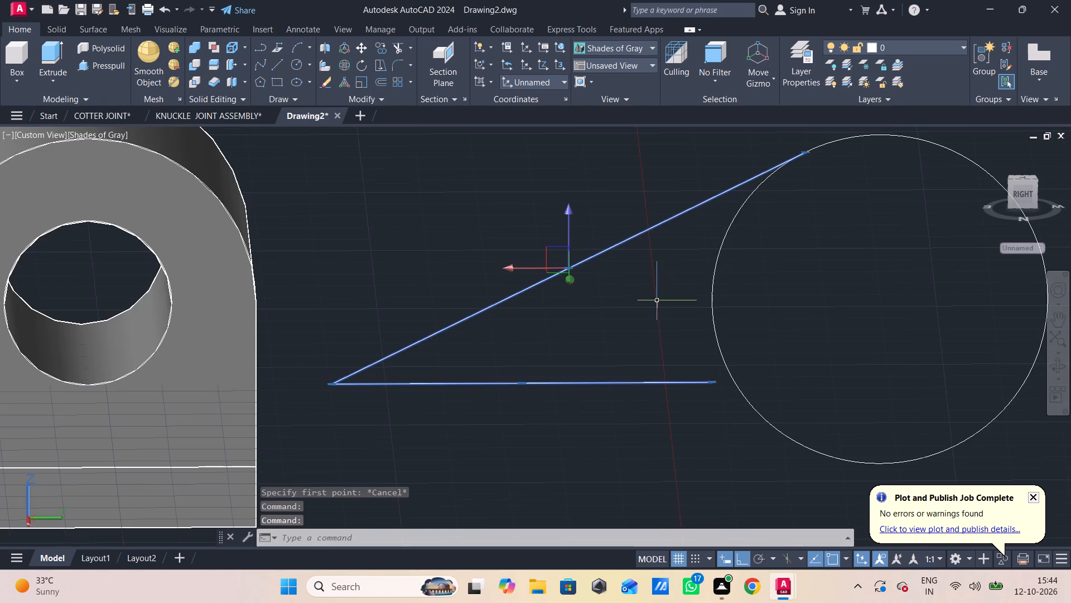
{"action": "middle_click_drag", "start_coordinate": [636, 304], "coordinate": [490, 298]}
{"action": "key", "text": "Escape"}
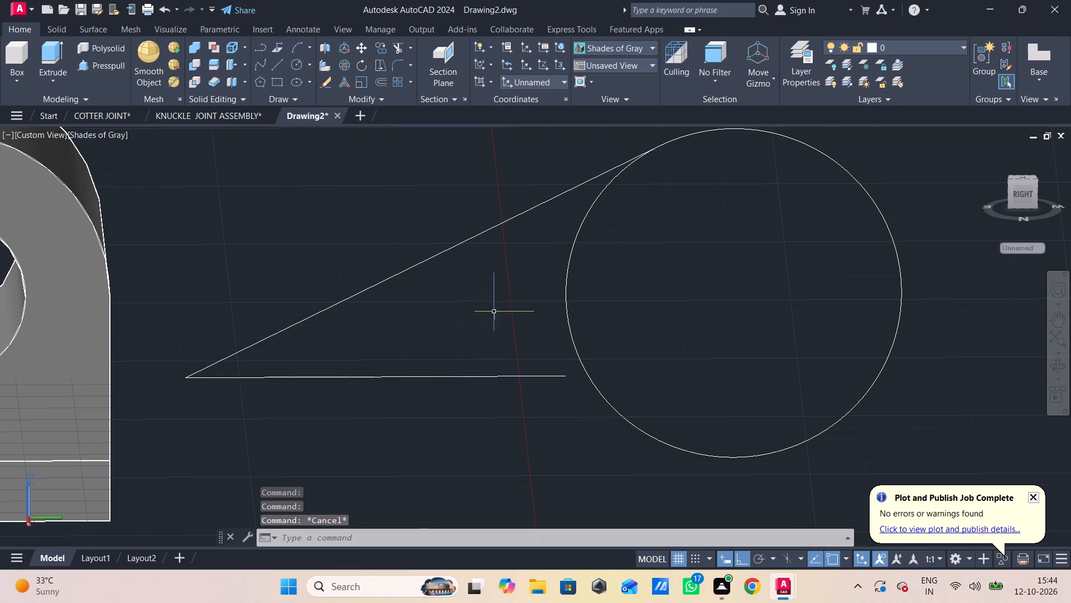
Draw a horizontal line about 50 long from the circle's centre, out past the circle towards the sloping rib line.
{"action": "key", "text": "l"}
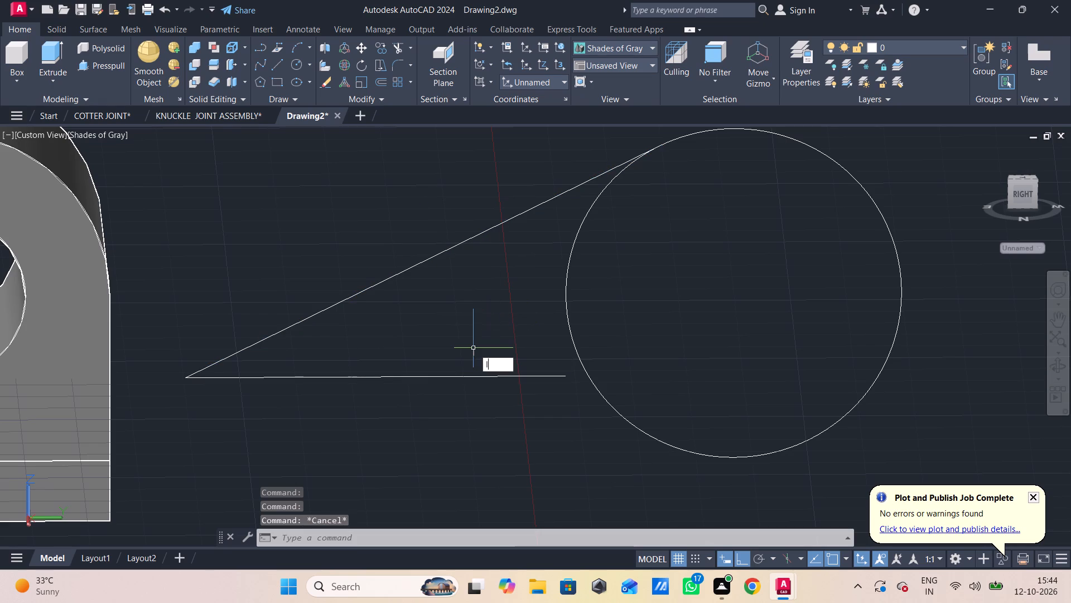
{"action": "key", "text": "space"}
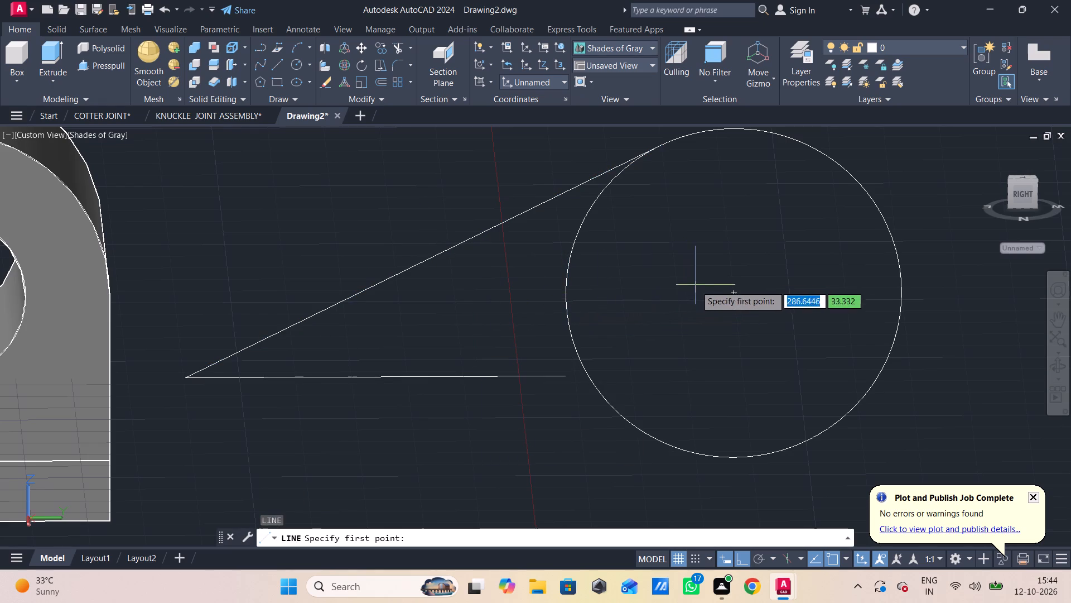
{"action": "left_click", "coordinate": [730, 295]}
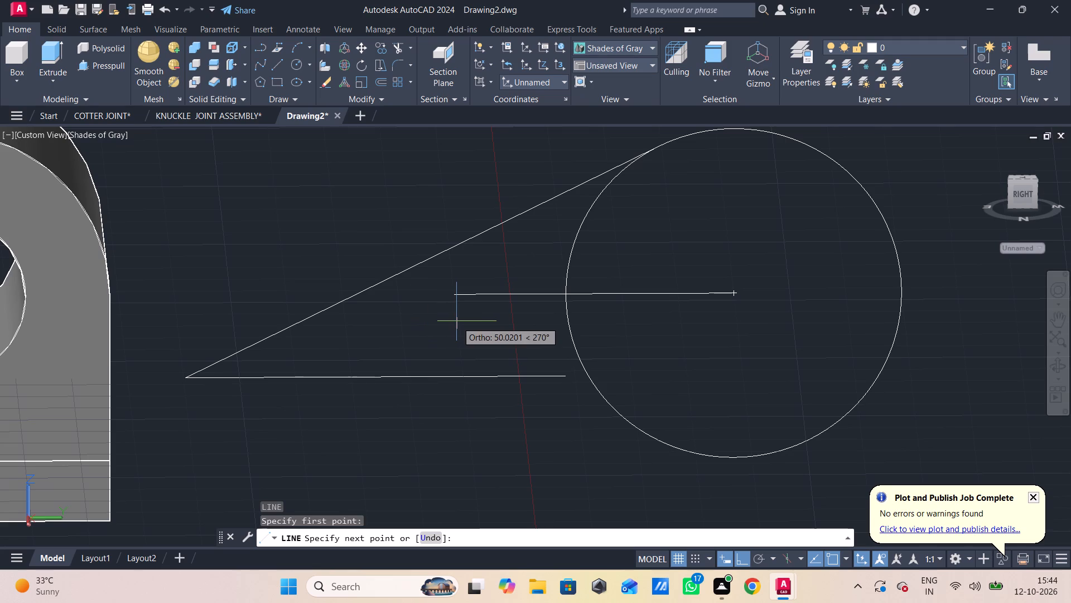
{"action": "left_click", "coordinate": [457, 322]}
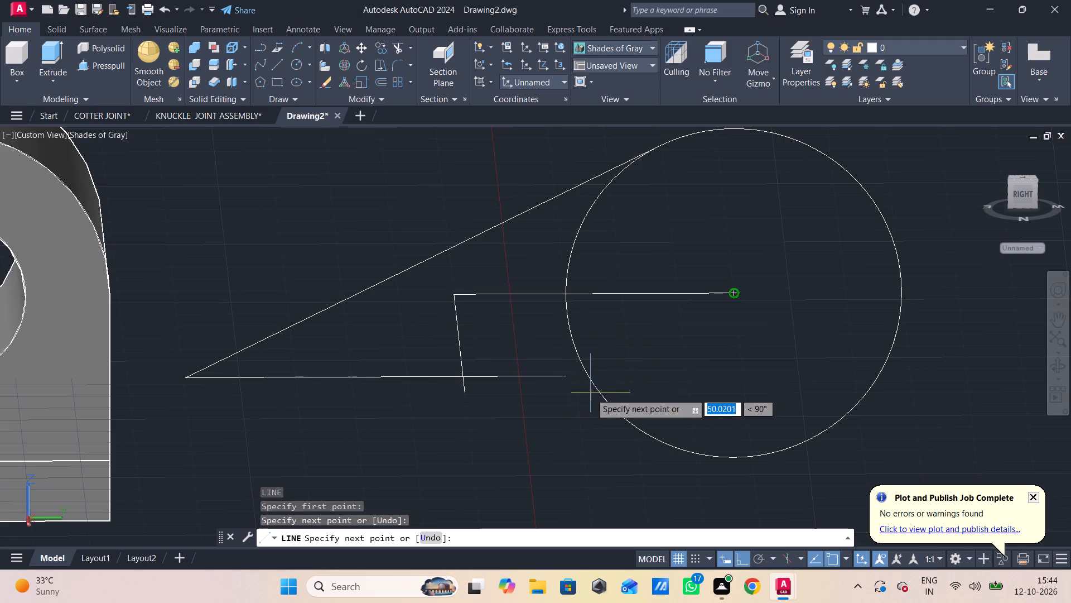
{"action": "key", "text": "Escape"}
Draw a vertical line about 17 long from the horizontal rib line's end near the circle up to the circle's edge.
{"action": "key", "text": "l"}
{"action": "key", "text": "space"}
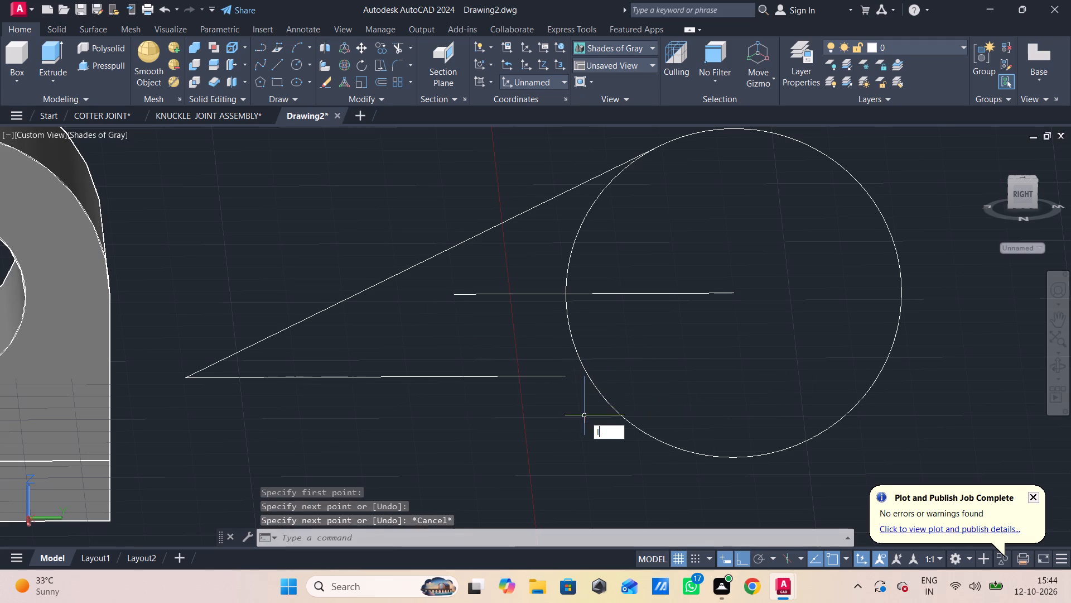
{"action": "left_click", "coordinate": [565, 374]}
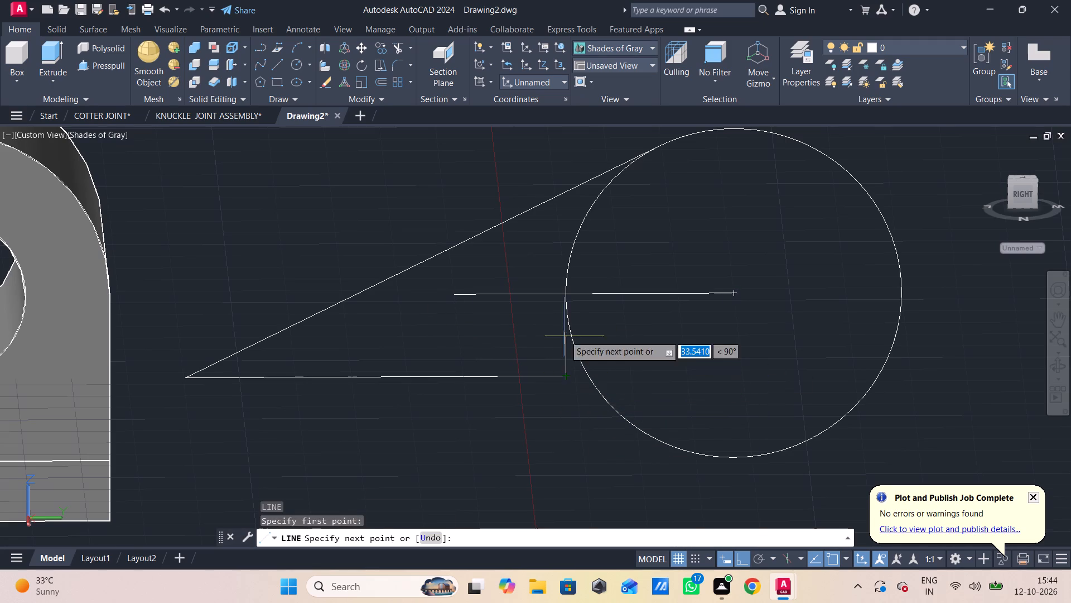
{"action": "left_click", "coordinate": [570, 292]}
{"action": "key", "text": "Escape"}
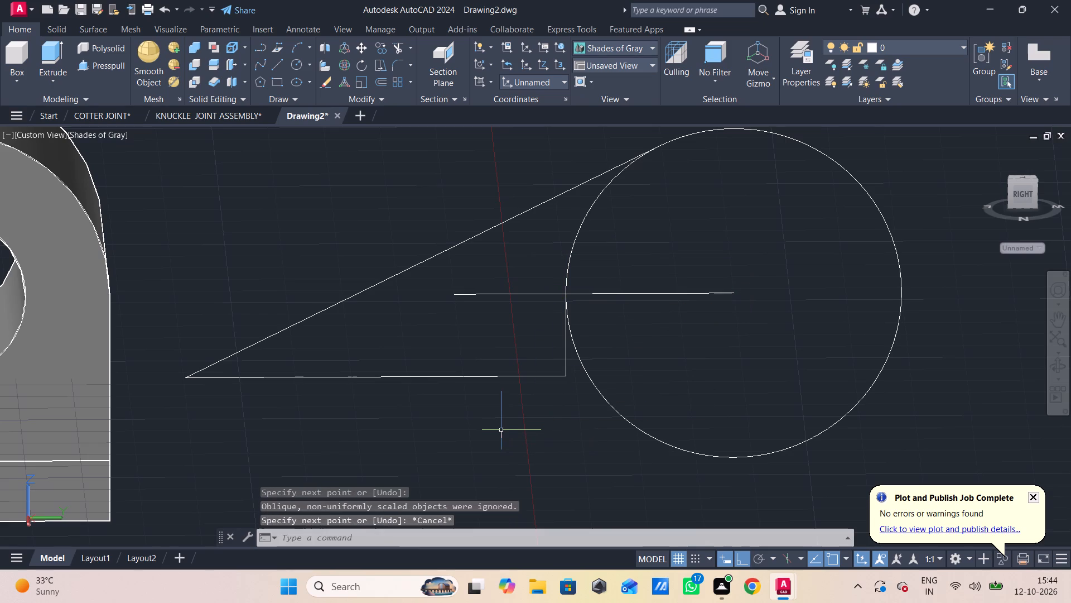
Use Trim to remove the horizontal construction line drawn from the circle's centre.
{"action": "type", "text": "tr"}
{"action": "key", "text": "space"}
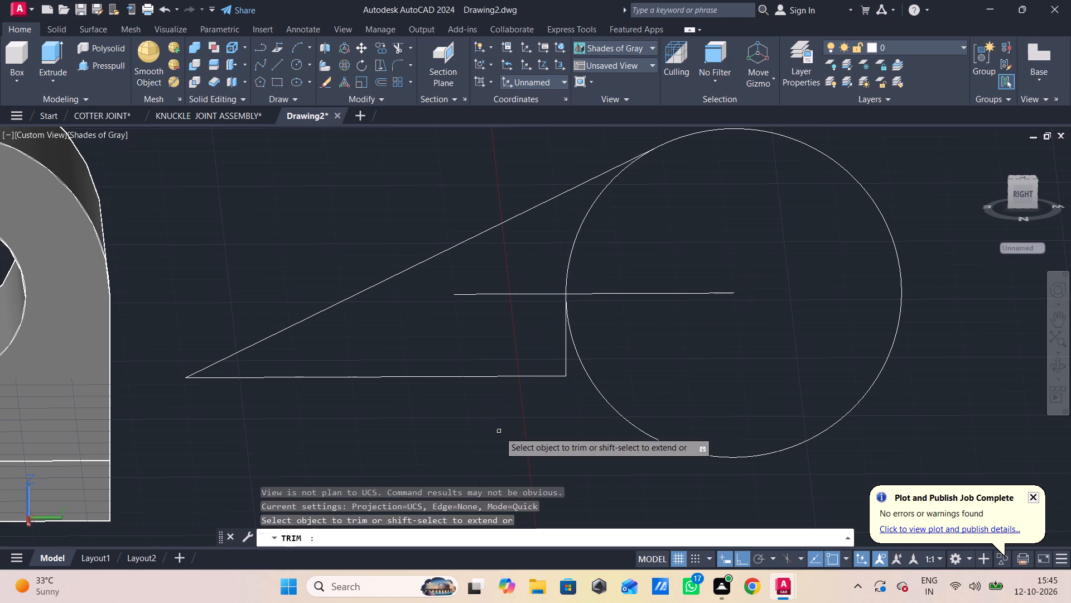
{"action": "left_click", "coordinate": [523, 298]}
{"action": "left_click", "coordinate": [530, 264]}
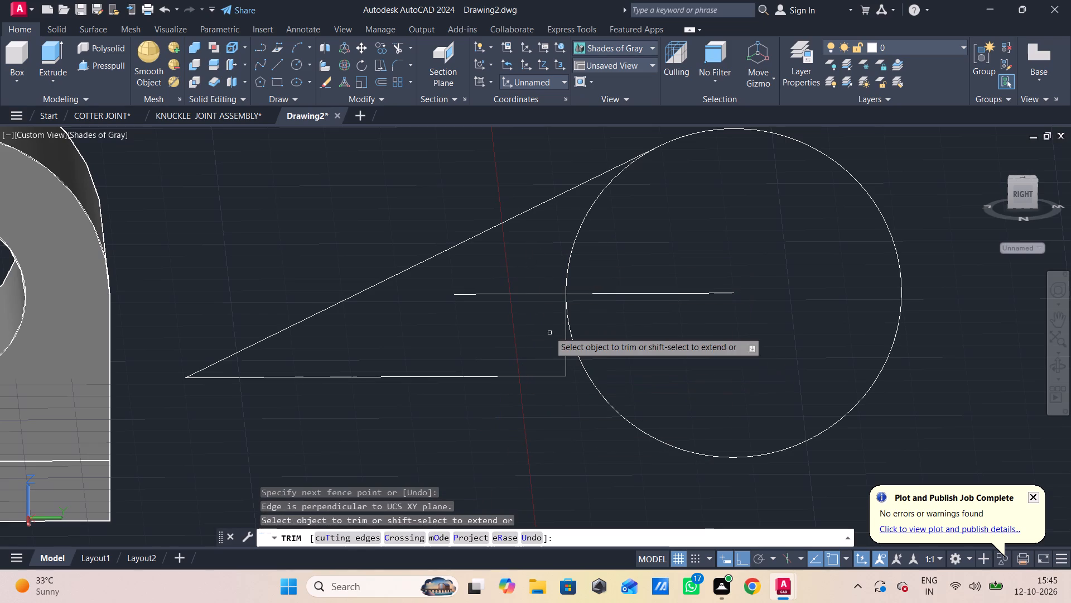
{"action": "scroll", "coordinate": [527, 299], "scroll_direction": "up", "scroll_amount": 5}
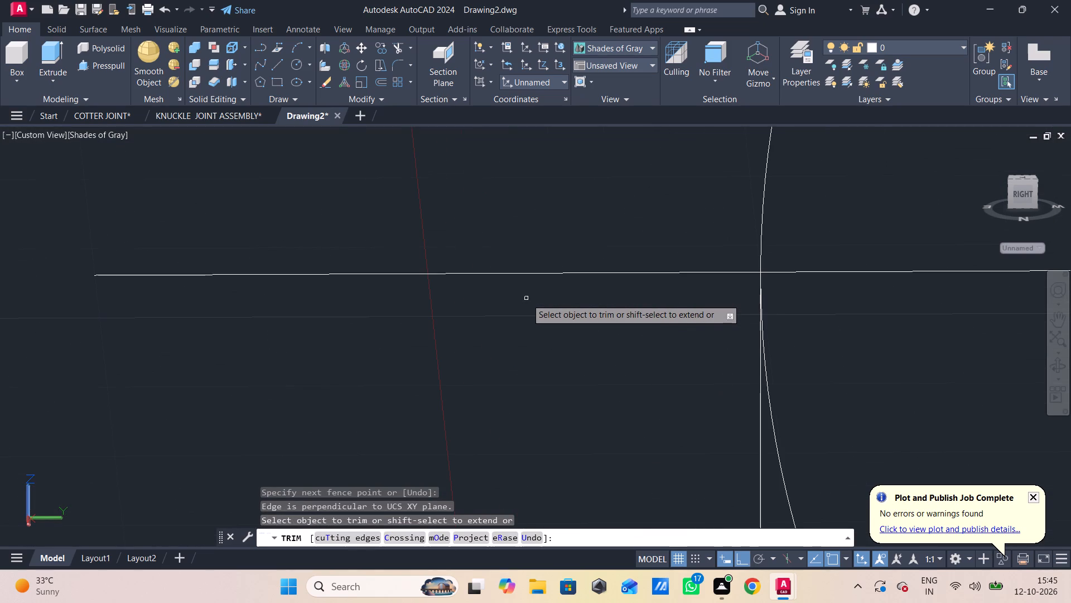
{"action": "scroll", "coordinate": [527, 286], "scroll_direction": "up", "scroll_amount": 2}
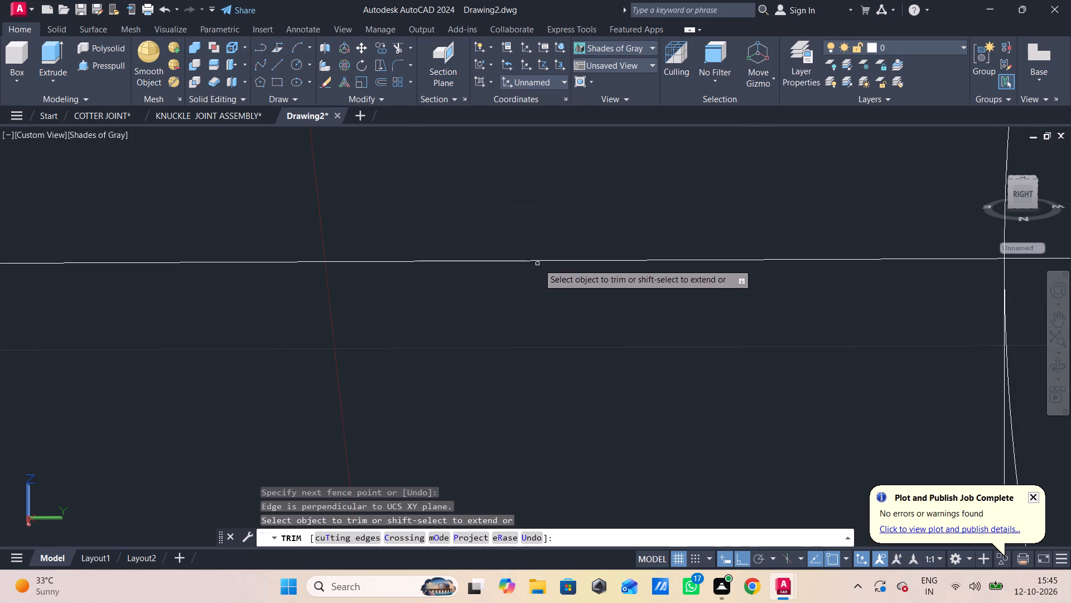
{"action": "left_click", "coordinate": [541, 262]}
{"action": "scroll", "coordinate": [542, 264], "scroll_direction": "up", "scroll_amount": 7}
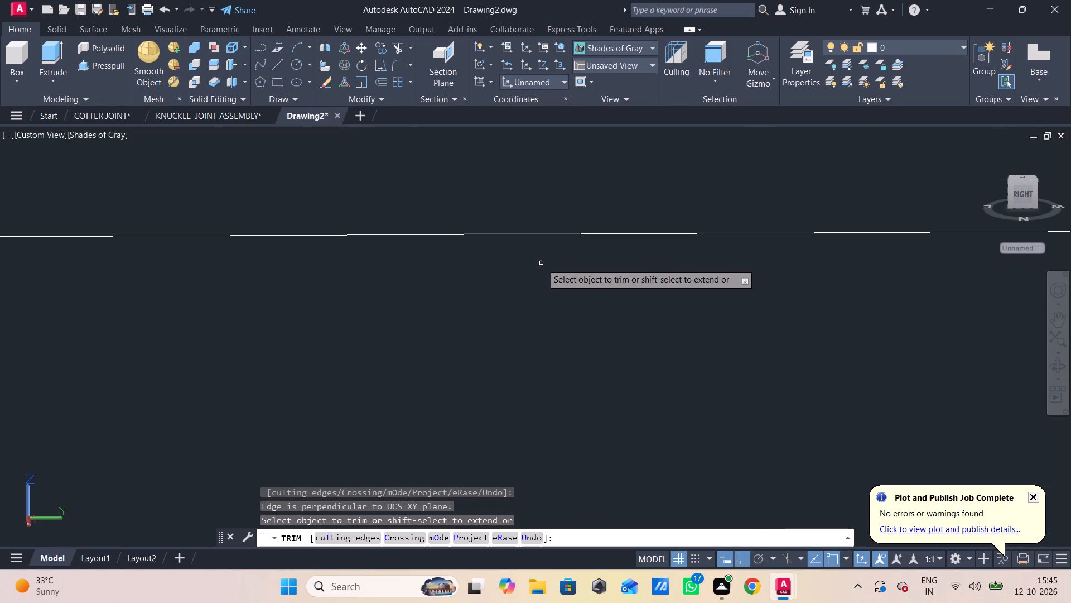
{"action": "left_click", "coordinate": [549, 235]}
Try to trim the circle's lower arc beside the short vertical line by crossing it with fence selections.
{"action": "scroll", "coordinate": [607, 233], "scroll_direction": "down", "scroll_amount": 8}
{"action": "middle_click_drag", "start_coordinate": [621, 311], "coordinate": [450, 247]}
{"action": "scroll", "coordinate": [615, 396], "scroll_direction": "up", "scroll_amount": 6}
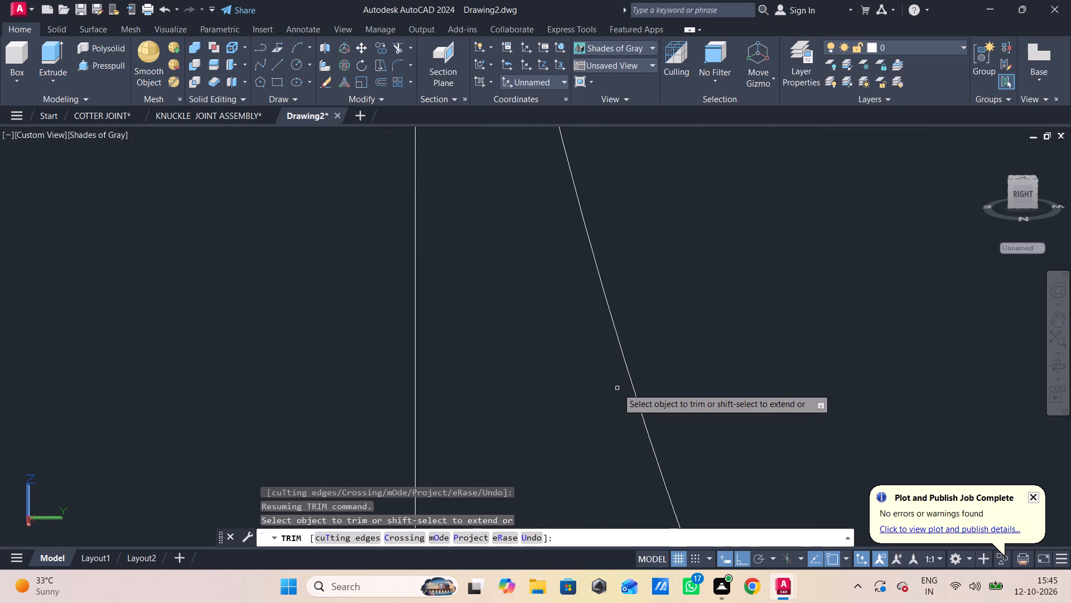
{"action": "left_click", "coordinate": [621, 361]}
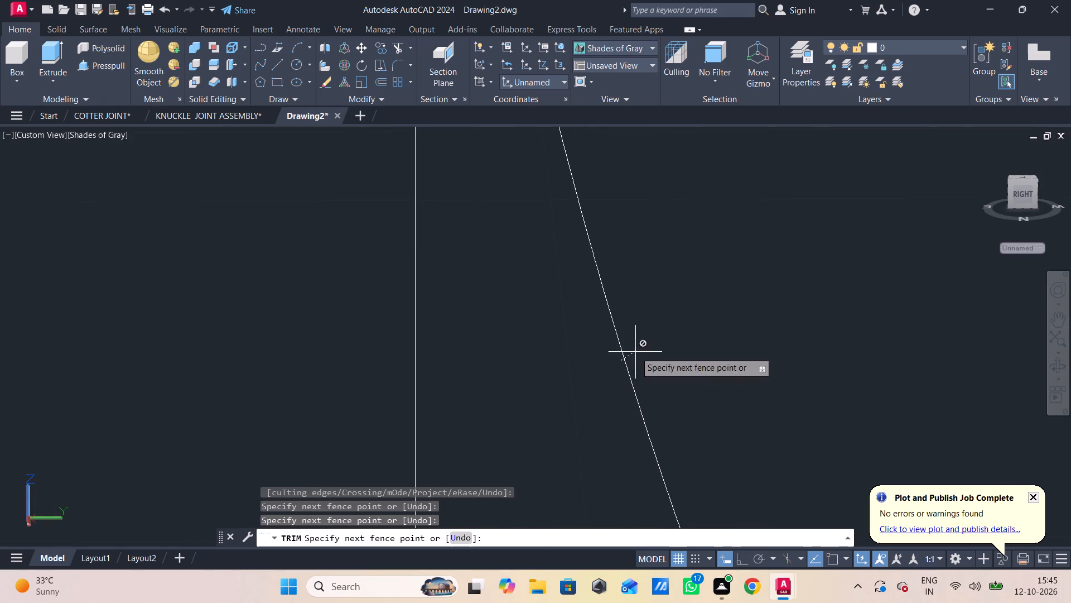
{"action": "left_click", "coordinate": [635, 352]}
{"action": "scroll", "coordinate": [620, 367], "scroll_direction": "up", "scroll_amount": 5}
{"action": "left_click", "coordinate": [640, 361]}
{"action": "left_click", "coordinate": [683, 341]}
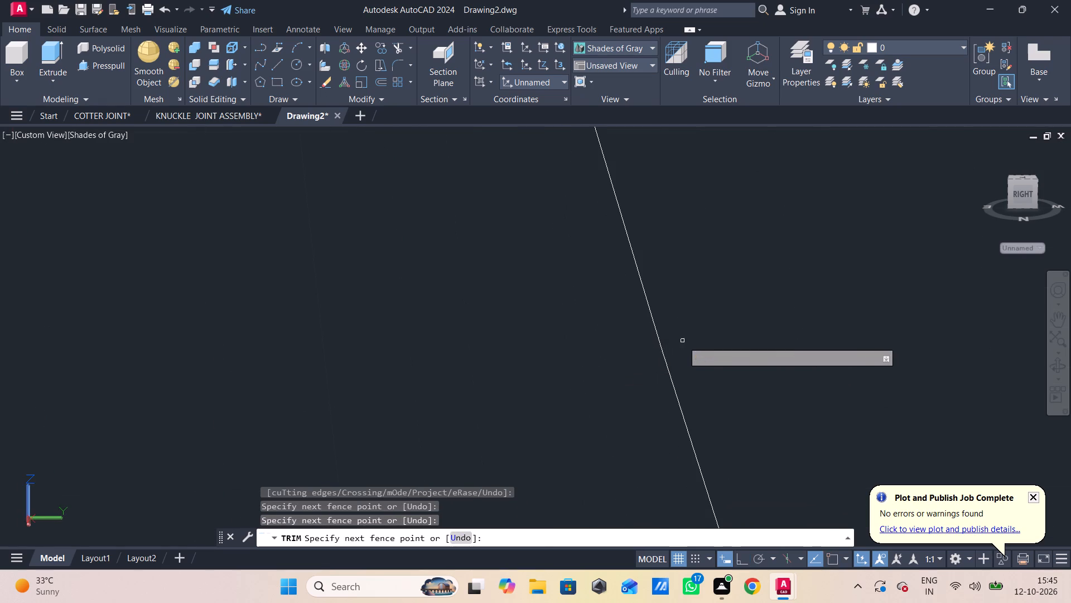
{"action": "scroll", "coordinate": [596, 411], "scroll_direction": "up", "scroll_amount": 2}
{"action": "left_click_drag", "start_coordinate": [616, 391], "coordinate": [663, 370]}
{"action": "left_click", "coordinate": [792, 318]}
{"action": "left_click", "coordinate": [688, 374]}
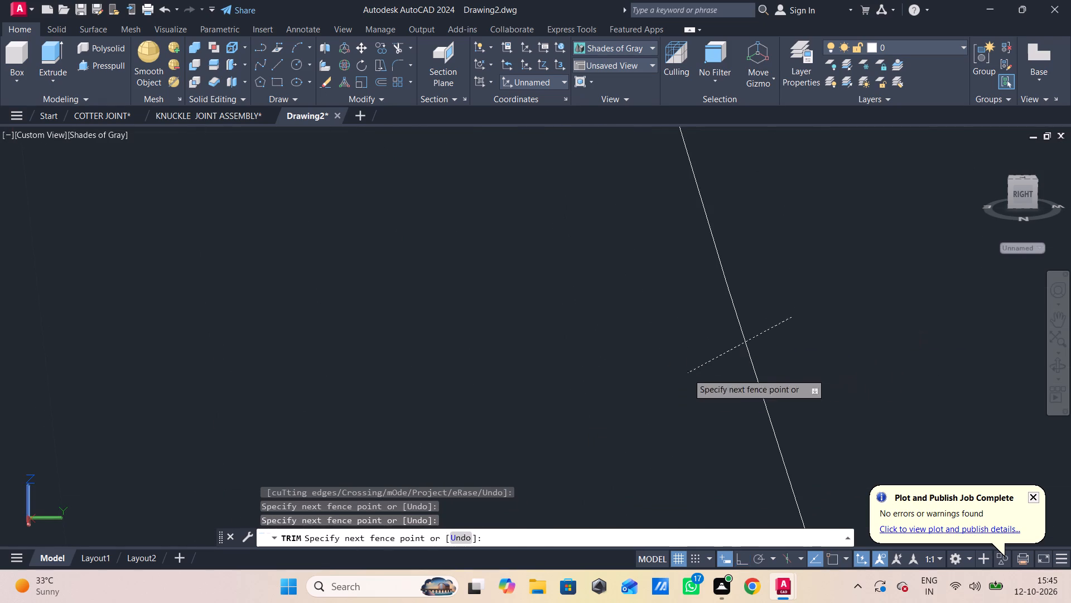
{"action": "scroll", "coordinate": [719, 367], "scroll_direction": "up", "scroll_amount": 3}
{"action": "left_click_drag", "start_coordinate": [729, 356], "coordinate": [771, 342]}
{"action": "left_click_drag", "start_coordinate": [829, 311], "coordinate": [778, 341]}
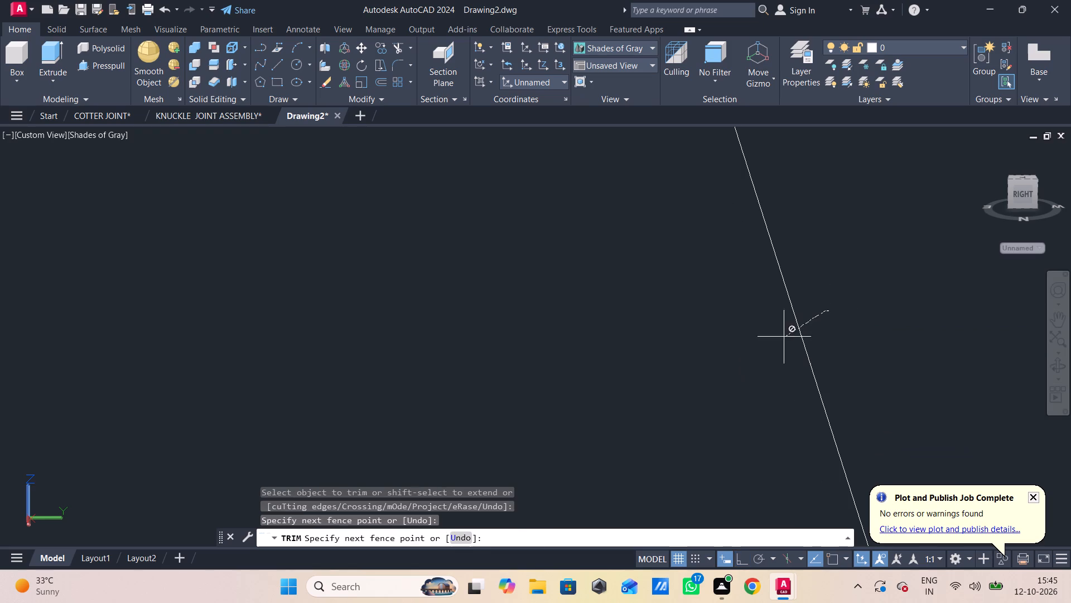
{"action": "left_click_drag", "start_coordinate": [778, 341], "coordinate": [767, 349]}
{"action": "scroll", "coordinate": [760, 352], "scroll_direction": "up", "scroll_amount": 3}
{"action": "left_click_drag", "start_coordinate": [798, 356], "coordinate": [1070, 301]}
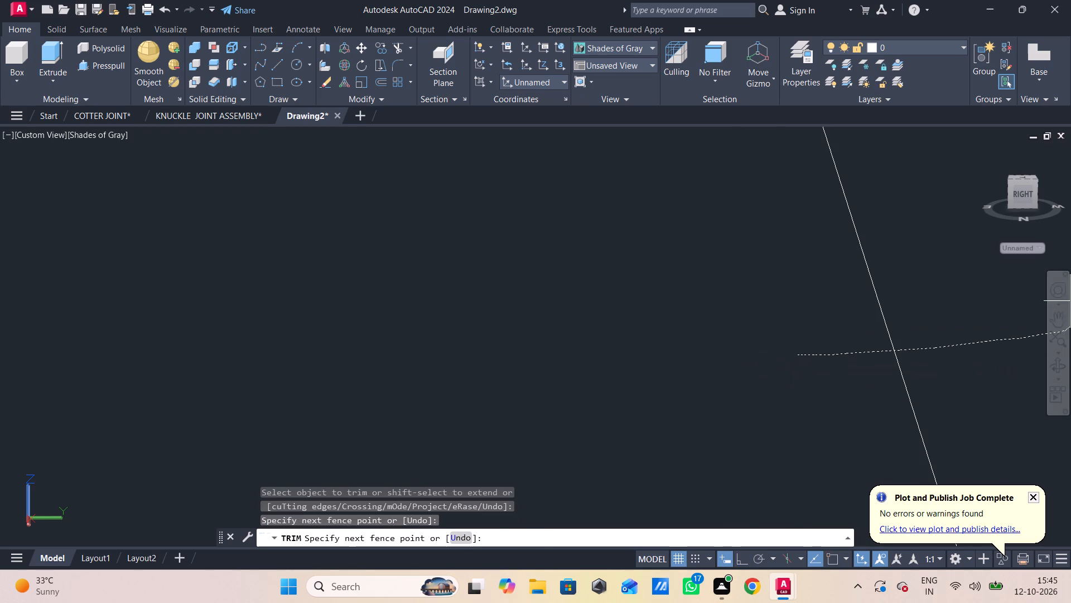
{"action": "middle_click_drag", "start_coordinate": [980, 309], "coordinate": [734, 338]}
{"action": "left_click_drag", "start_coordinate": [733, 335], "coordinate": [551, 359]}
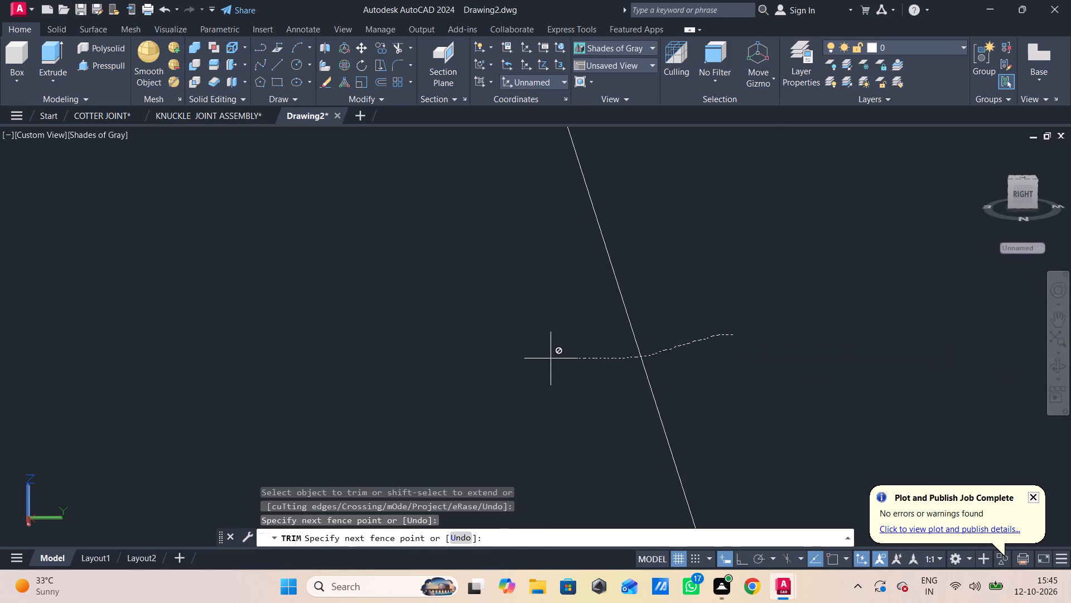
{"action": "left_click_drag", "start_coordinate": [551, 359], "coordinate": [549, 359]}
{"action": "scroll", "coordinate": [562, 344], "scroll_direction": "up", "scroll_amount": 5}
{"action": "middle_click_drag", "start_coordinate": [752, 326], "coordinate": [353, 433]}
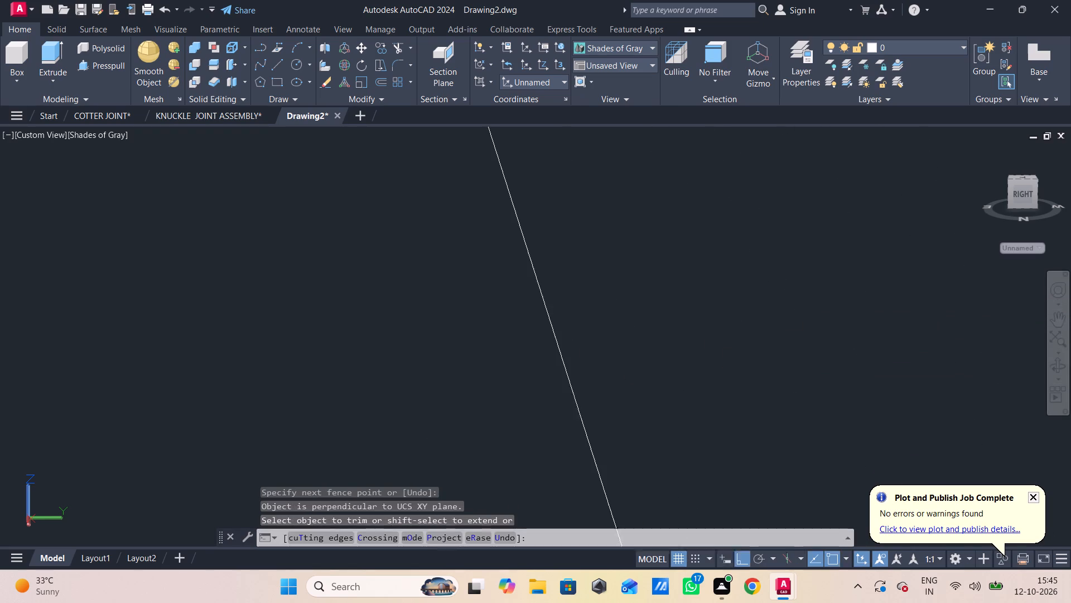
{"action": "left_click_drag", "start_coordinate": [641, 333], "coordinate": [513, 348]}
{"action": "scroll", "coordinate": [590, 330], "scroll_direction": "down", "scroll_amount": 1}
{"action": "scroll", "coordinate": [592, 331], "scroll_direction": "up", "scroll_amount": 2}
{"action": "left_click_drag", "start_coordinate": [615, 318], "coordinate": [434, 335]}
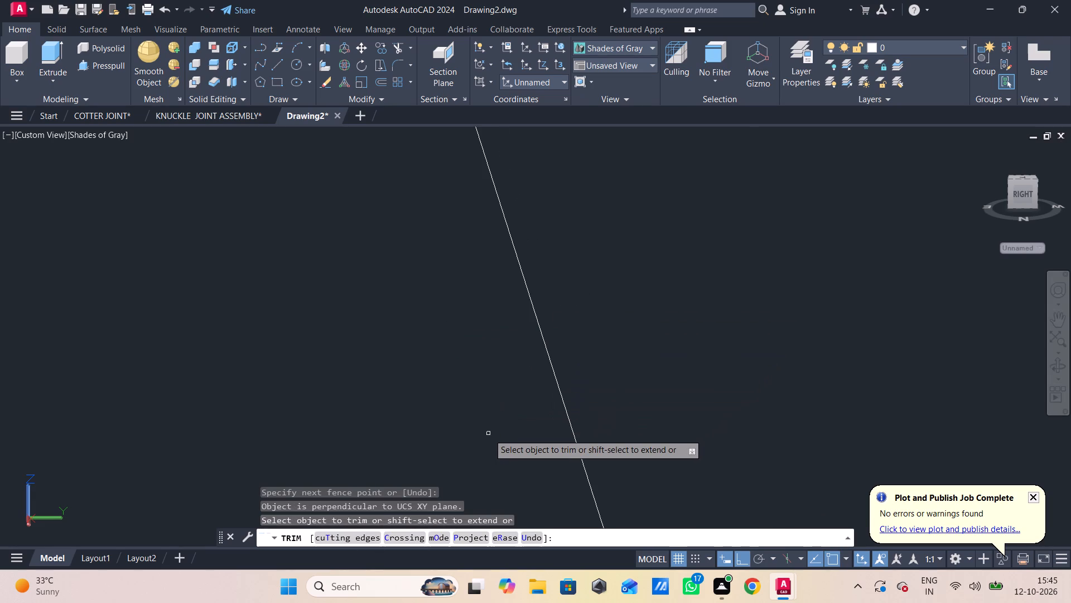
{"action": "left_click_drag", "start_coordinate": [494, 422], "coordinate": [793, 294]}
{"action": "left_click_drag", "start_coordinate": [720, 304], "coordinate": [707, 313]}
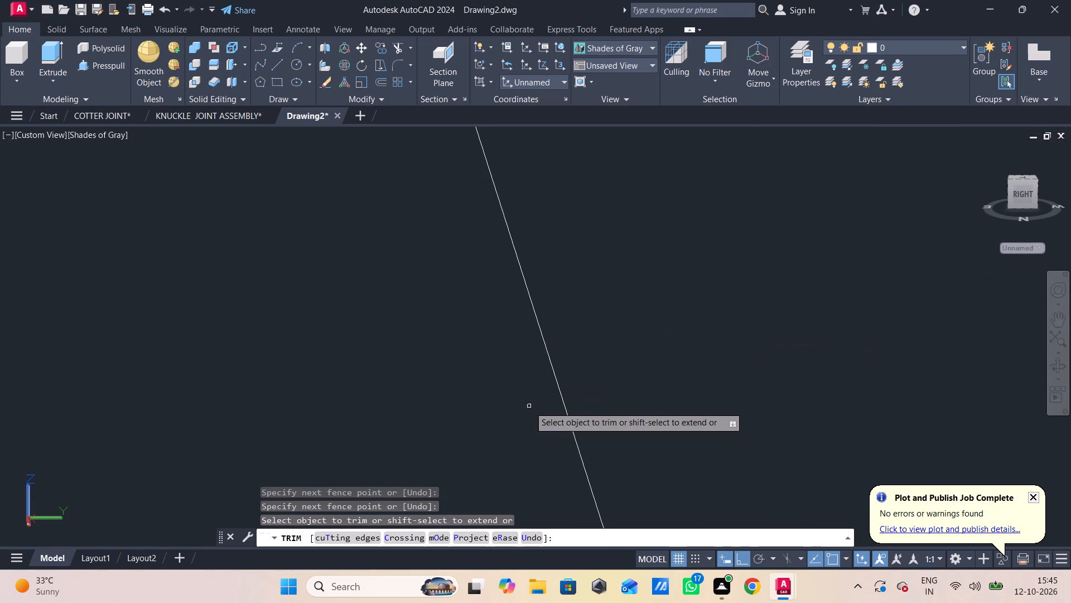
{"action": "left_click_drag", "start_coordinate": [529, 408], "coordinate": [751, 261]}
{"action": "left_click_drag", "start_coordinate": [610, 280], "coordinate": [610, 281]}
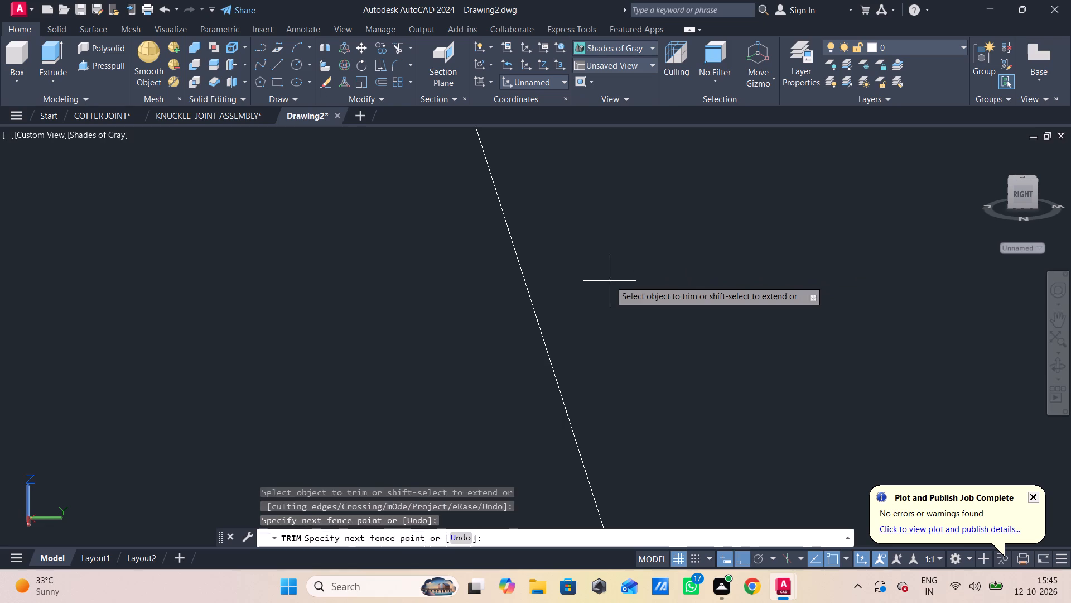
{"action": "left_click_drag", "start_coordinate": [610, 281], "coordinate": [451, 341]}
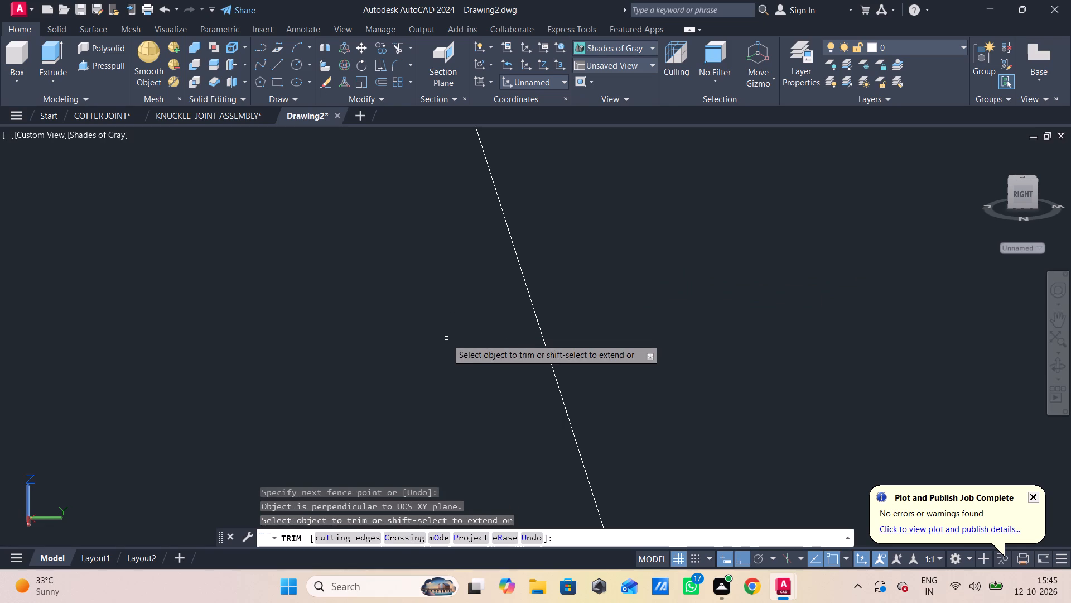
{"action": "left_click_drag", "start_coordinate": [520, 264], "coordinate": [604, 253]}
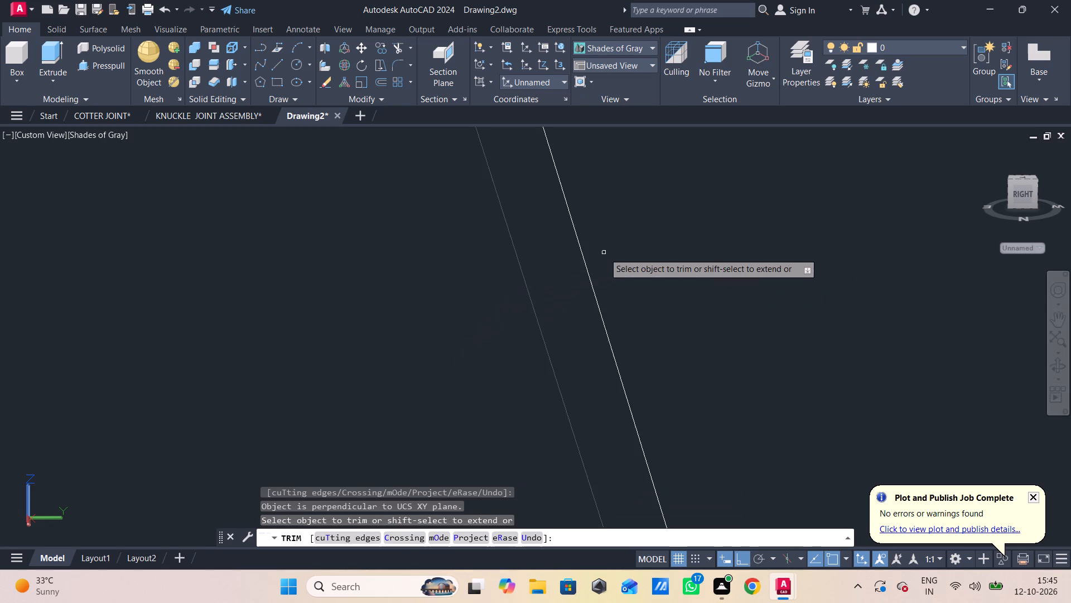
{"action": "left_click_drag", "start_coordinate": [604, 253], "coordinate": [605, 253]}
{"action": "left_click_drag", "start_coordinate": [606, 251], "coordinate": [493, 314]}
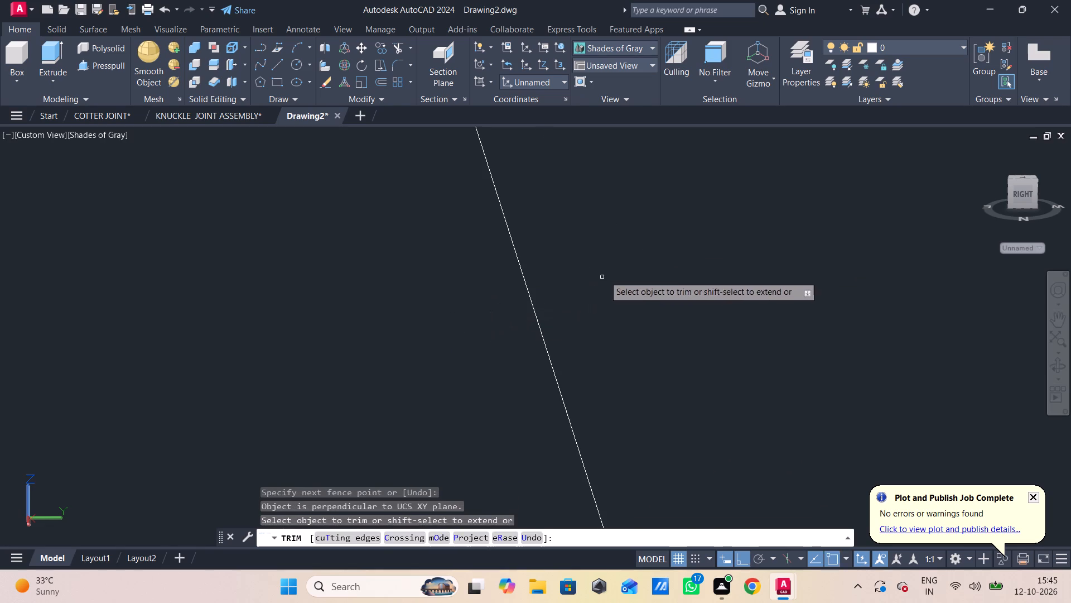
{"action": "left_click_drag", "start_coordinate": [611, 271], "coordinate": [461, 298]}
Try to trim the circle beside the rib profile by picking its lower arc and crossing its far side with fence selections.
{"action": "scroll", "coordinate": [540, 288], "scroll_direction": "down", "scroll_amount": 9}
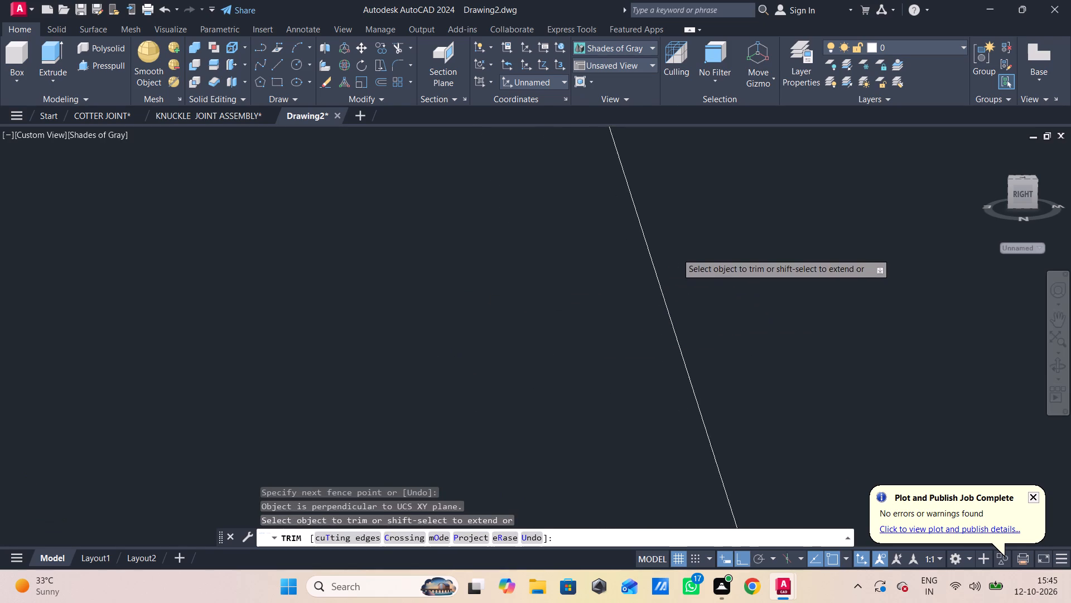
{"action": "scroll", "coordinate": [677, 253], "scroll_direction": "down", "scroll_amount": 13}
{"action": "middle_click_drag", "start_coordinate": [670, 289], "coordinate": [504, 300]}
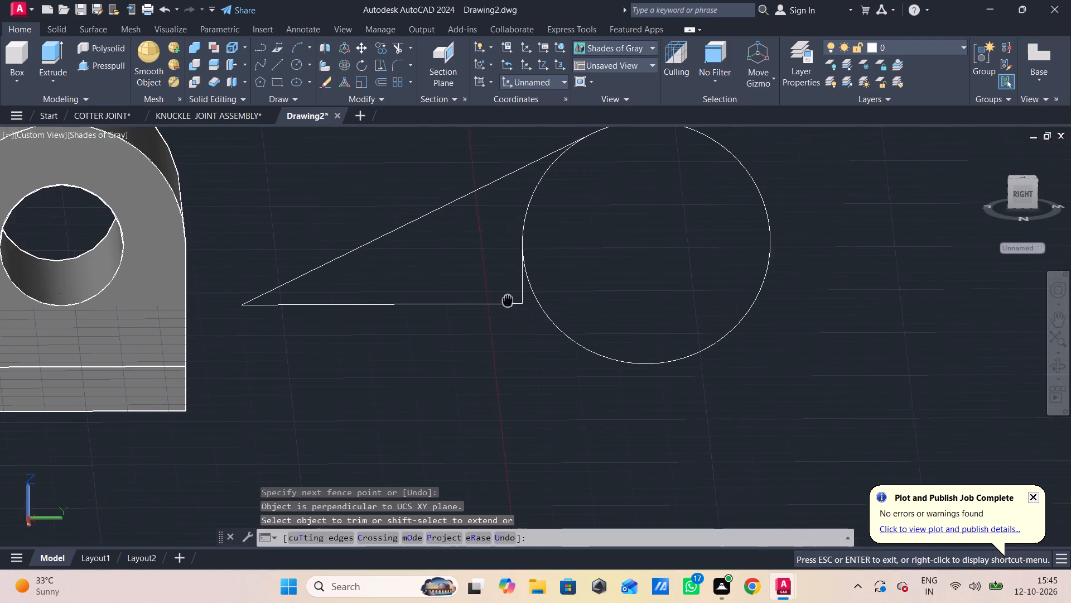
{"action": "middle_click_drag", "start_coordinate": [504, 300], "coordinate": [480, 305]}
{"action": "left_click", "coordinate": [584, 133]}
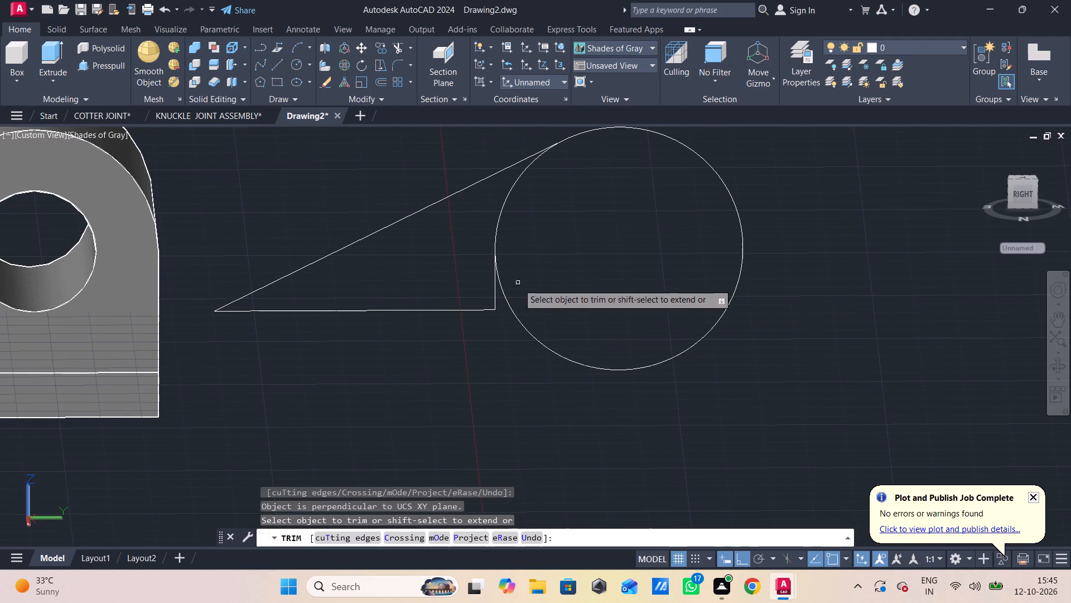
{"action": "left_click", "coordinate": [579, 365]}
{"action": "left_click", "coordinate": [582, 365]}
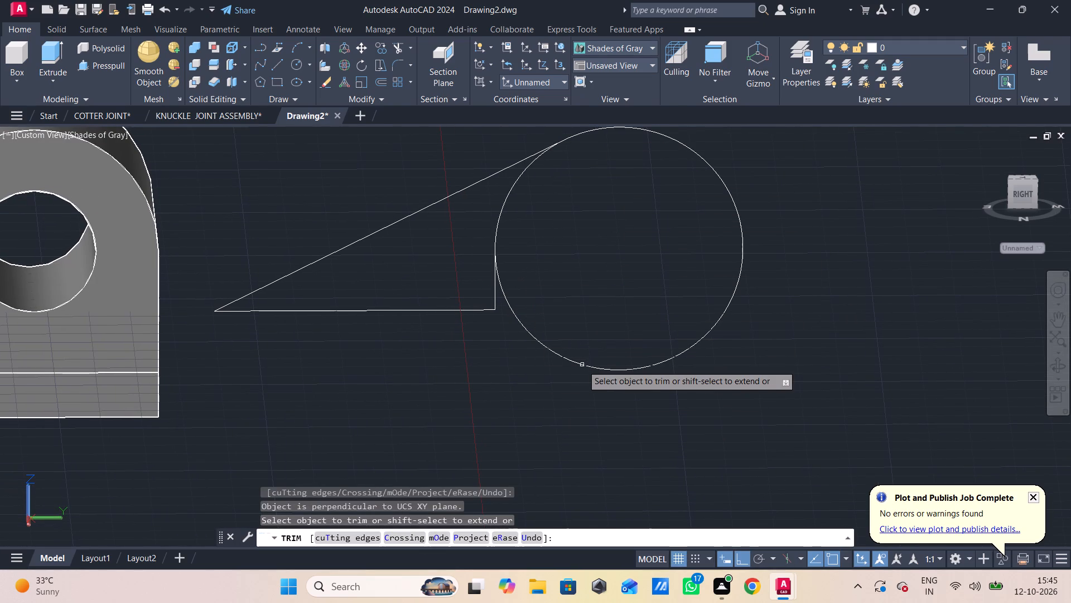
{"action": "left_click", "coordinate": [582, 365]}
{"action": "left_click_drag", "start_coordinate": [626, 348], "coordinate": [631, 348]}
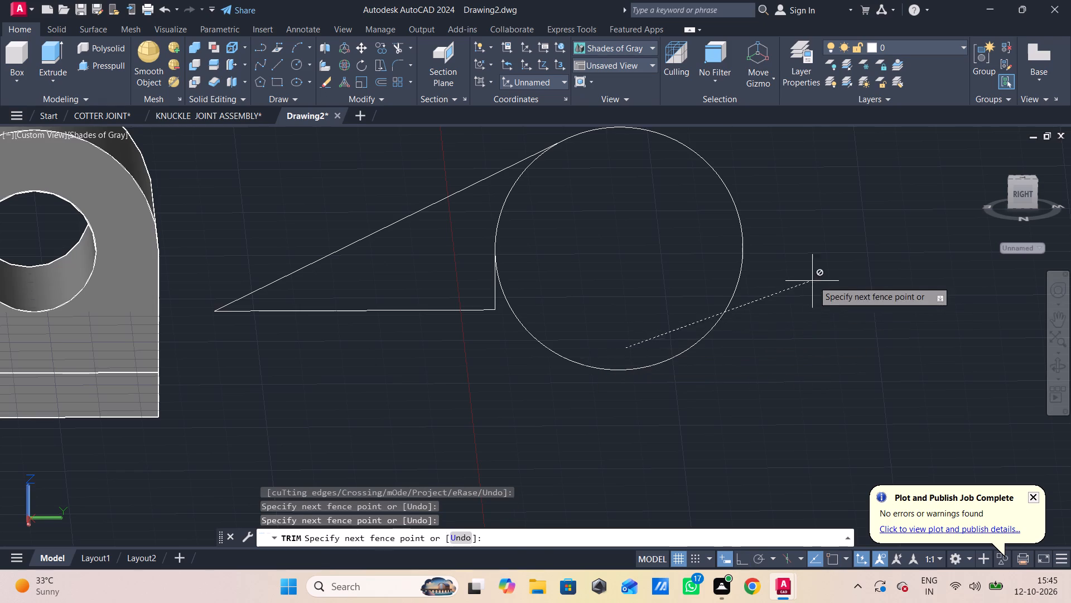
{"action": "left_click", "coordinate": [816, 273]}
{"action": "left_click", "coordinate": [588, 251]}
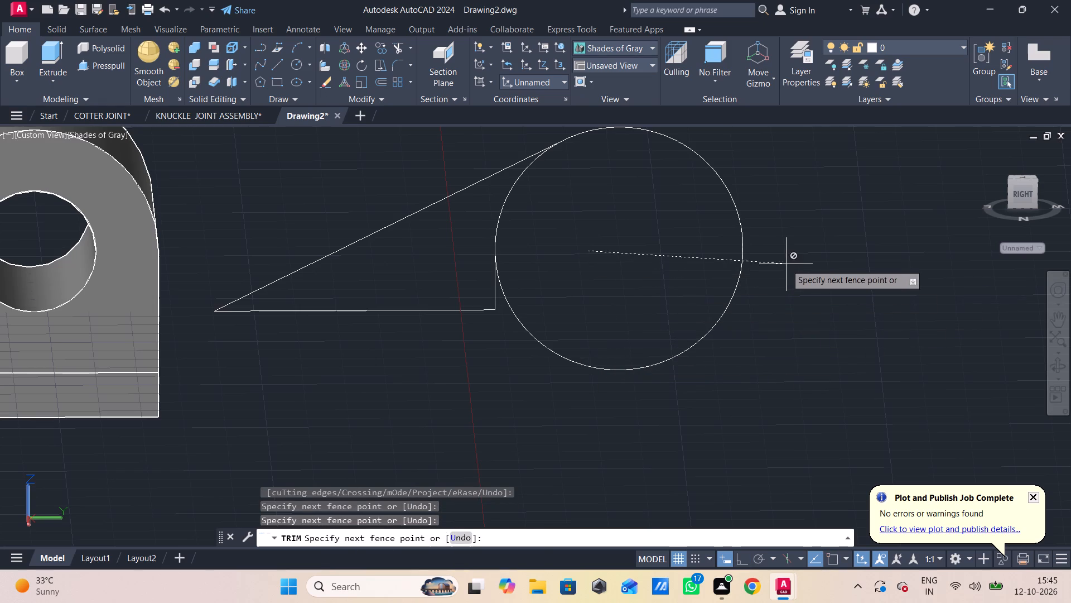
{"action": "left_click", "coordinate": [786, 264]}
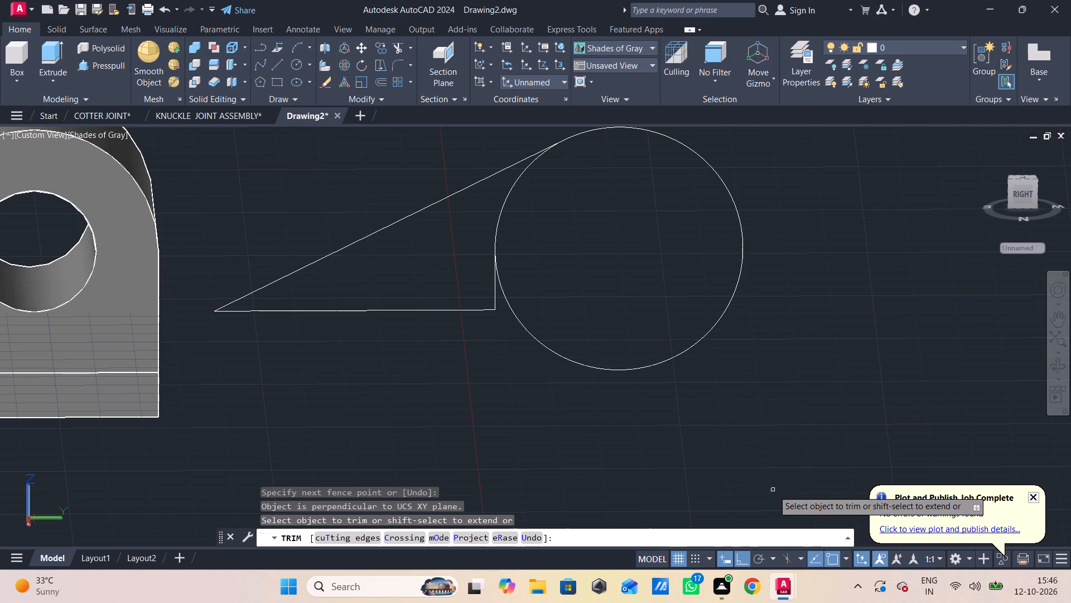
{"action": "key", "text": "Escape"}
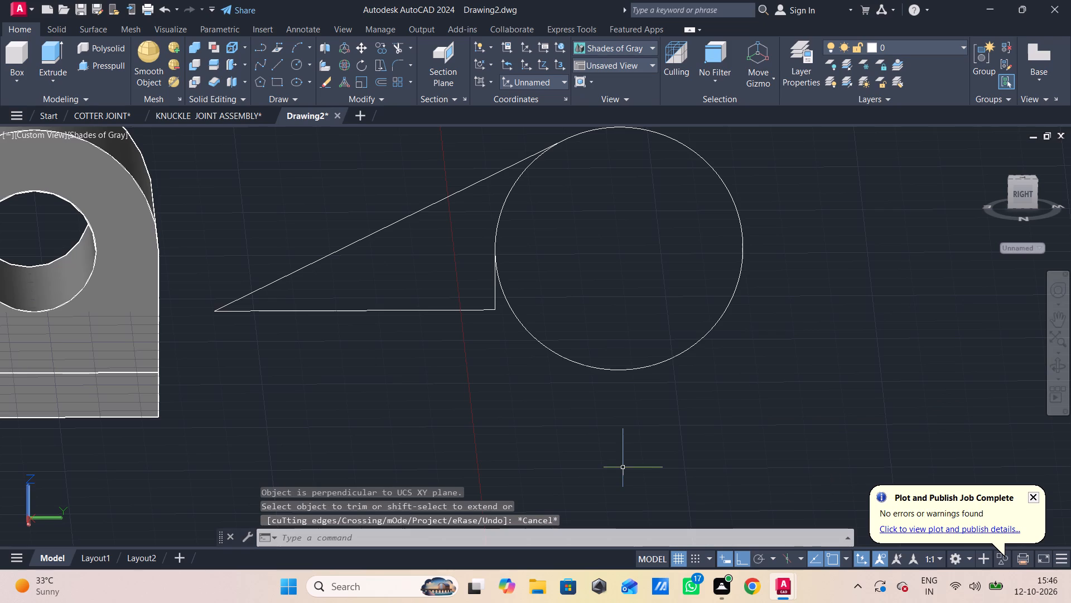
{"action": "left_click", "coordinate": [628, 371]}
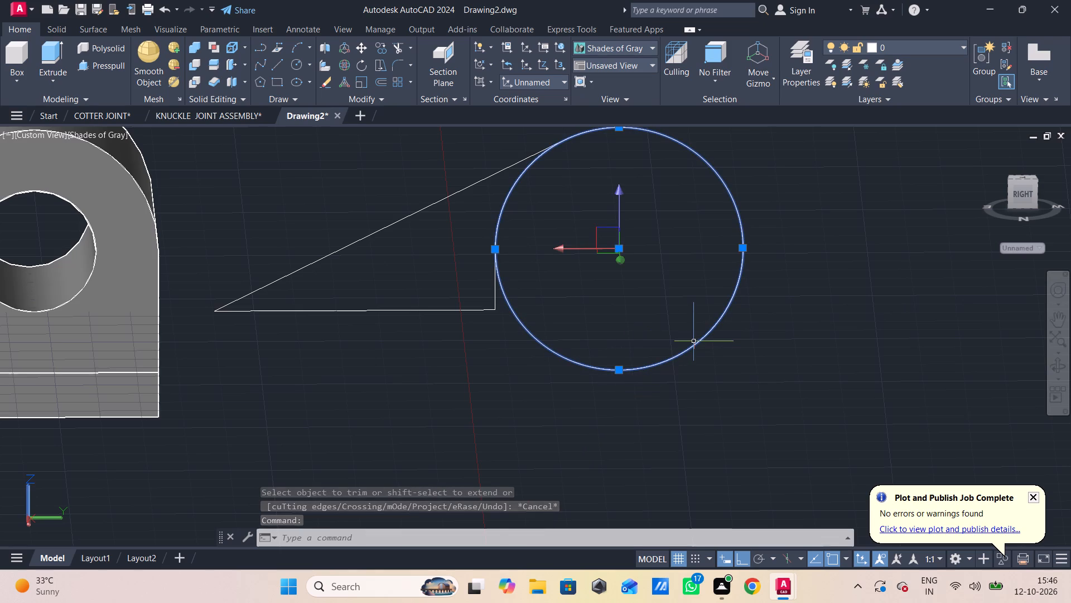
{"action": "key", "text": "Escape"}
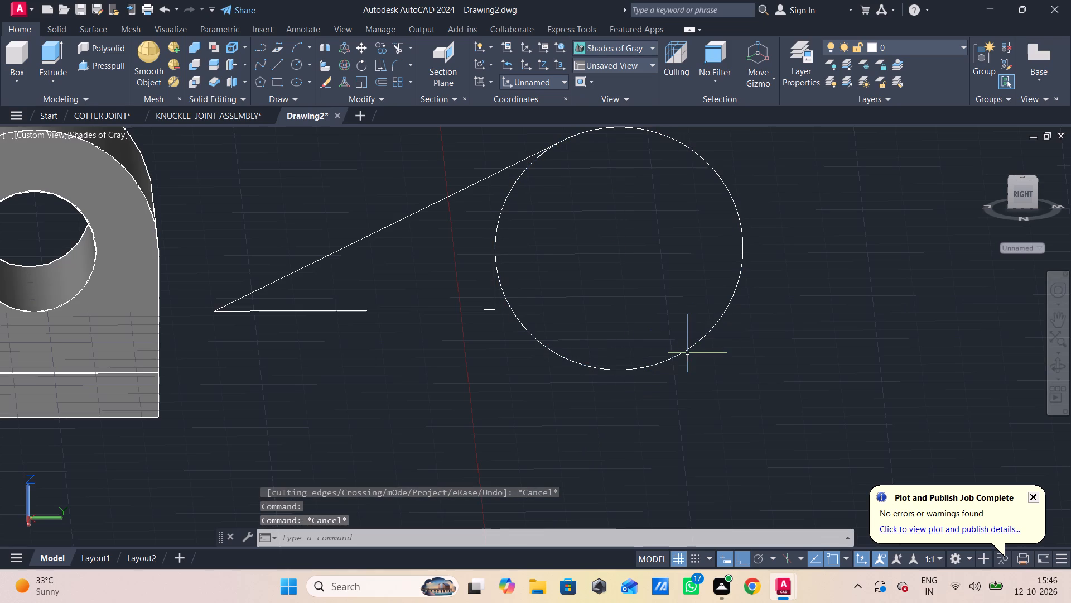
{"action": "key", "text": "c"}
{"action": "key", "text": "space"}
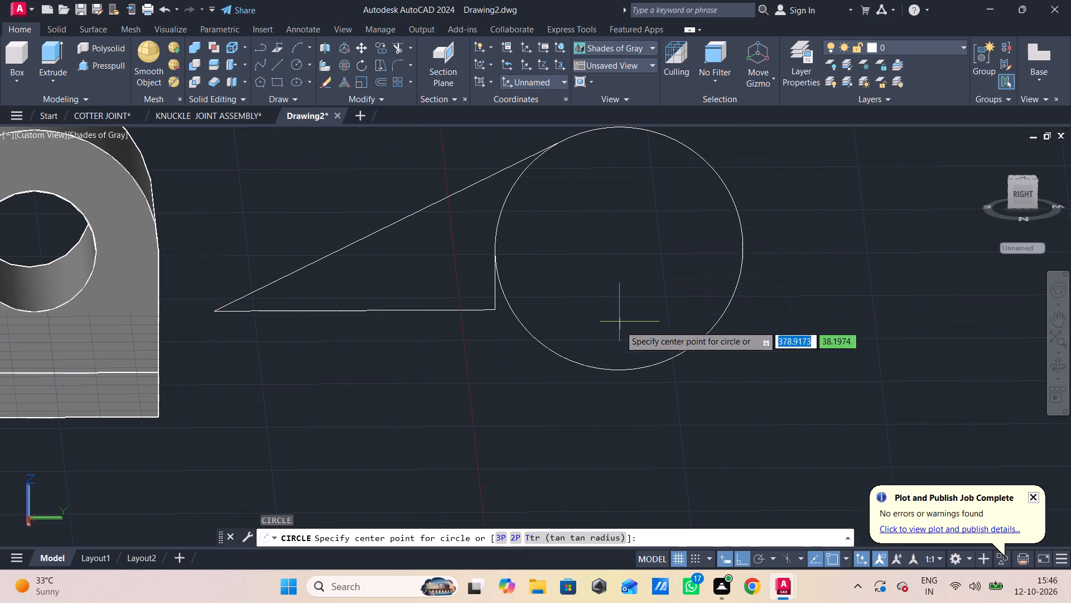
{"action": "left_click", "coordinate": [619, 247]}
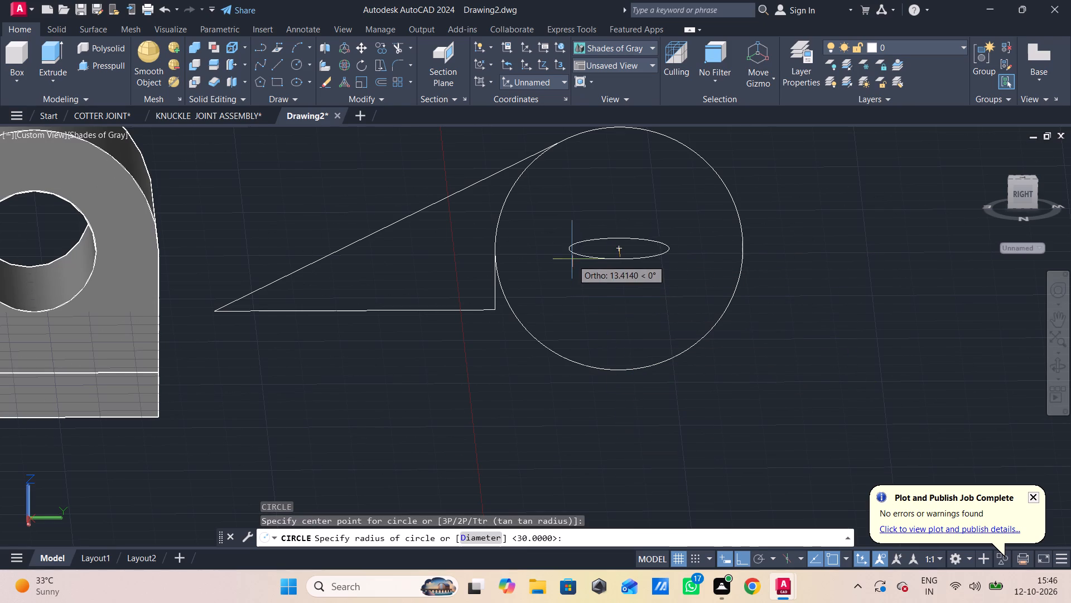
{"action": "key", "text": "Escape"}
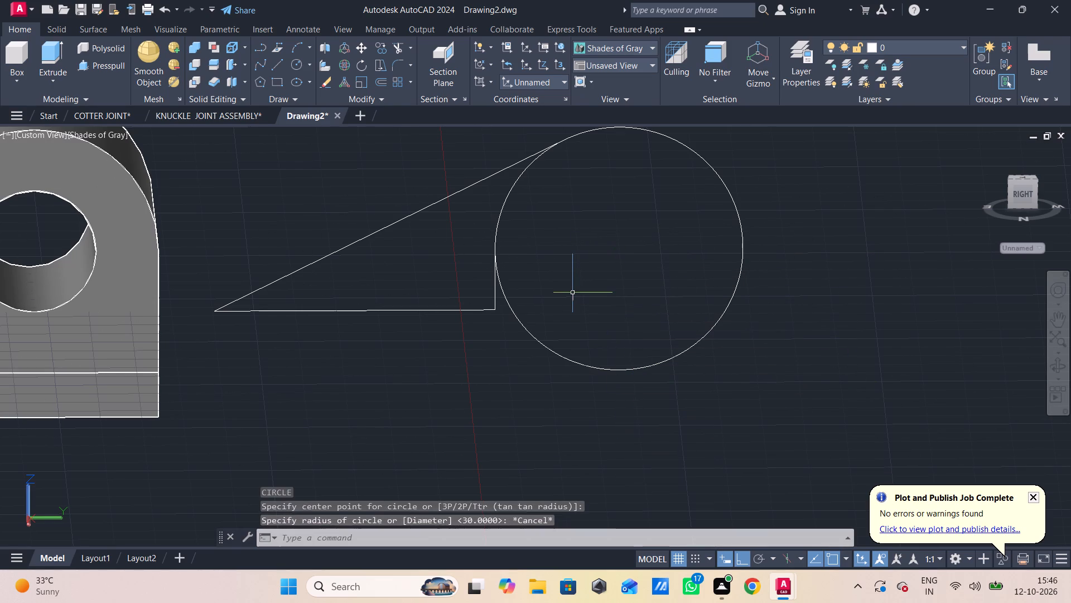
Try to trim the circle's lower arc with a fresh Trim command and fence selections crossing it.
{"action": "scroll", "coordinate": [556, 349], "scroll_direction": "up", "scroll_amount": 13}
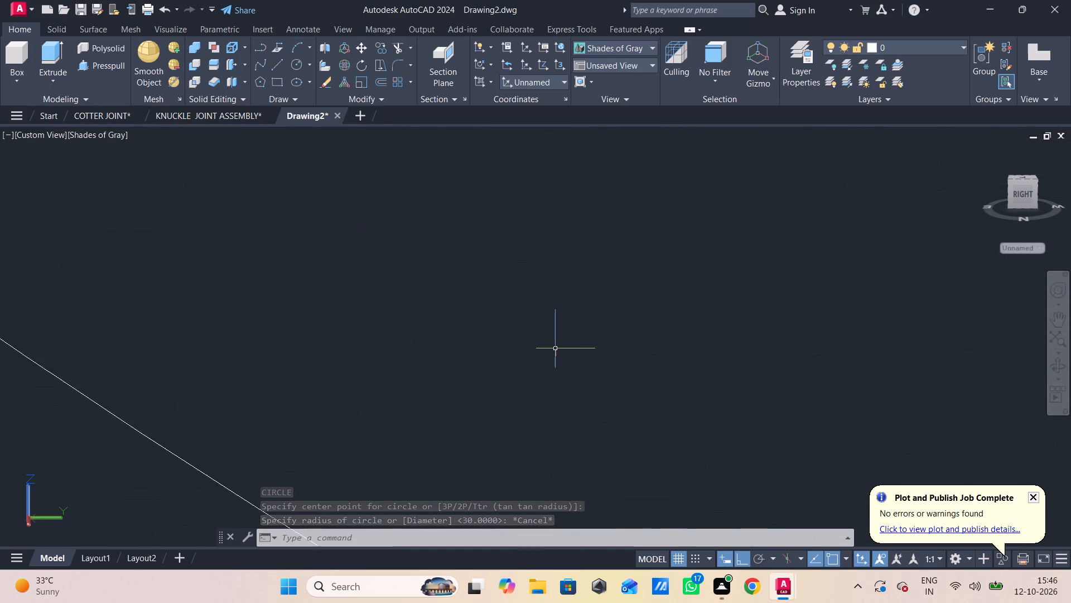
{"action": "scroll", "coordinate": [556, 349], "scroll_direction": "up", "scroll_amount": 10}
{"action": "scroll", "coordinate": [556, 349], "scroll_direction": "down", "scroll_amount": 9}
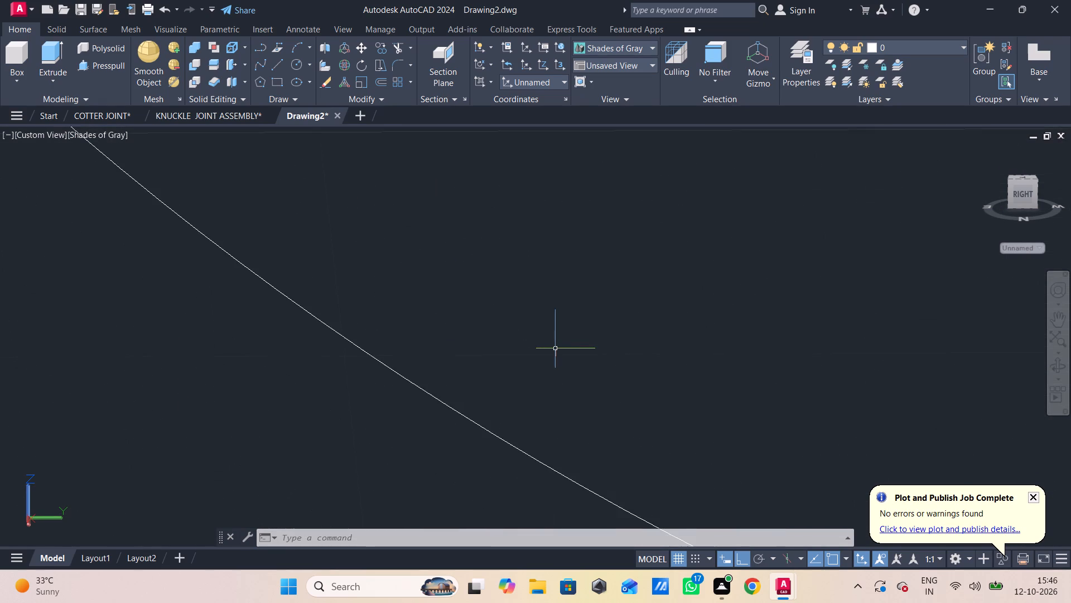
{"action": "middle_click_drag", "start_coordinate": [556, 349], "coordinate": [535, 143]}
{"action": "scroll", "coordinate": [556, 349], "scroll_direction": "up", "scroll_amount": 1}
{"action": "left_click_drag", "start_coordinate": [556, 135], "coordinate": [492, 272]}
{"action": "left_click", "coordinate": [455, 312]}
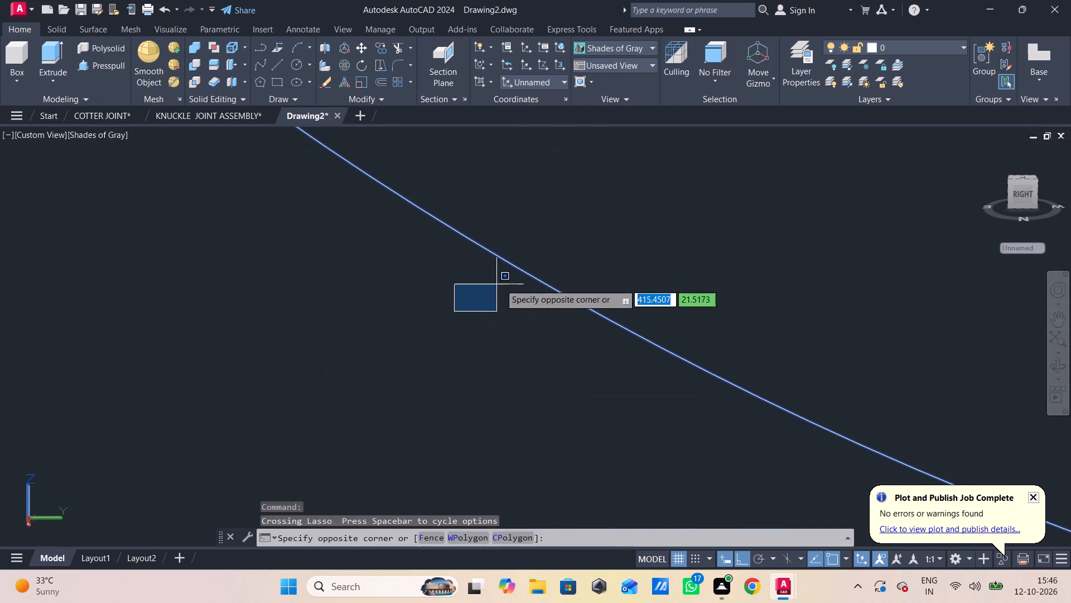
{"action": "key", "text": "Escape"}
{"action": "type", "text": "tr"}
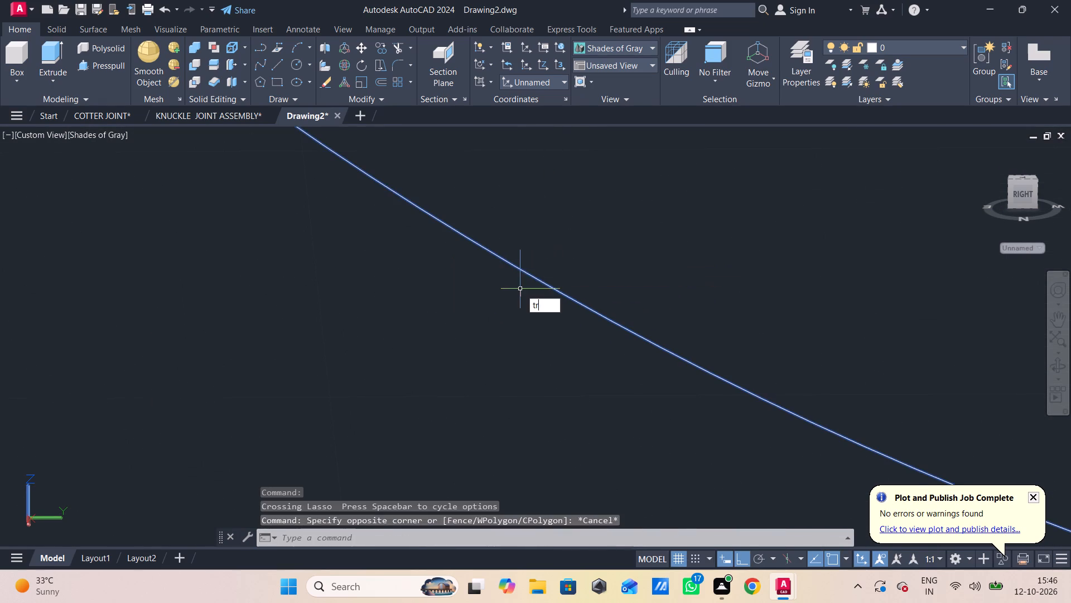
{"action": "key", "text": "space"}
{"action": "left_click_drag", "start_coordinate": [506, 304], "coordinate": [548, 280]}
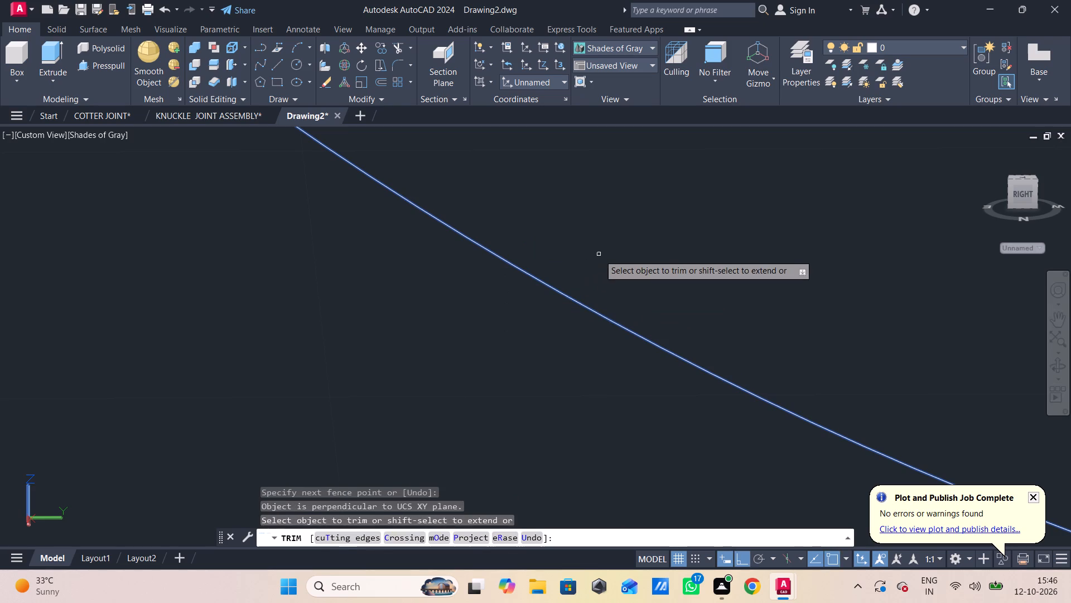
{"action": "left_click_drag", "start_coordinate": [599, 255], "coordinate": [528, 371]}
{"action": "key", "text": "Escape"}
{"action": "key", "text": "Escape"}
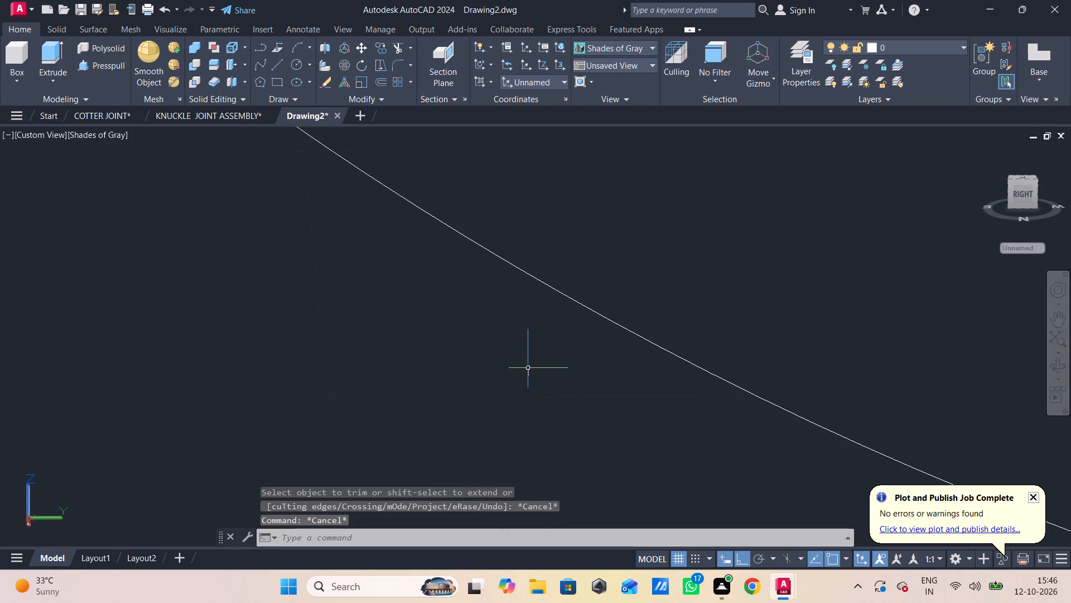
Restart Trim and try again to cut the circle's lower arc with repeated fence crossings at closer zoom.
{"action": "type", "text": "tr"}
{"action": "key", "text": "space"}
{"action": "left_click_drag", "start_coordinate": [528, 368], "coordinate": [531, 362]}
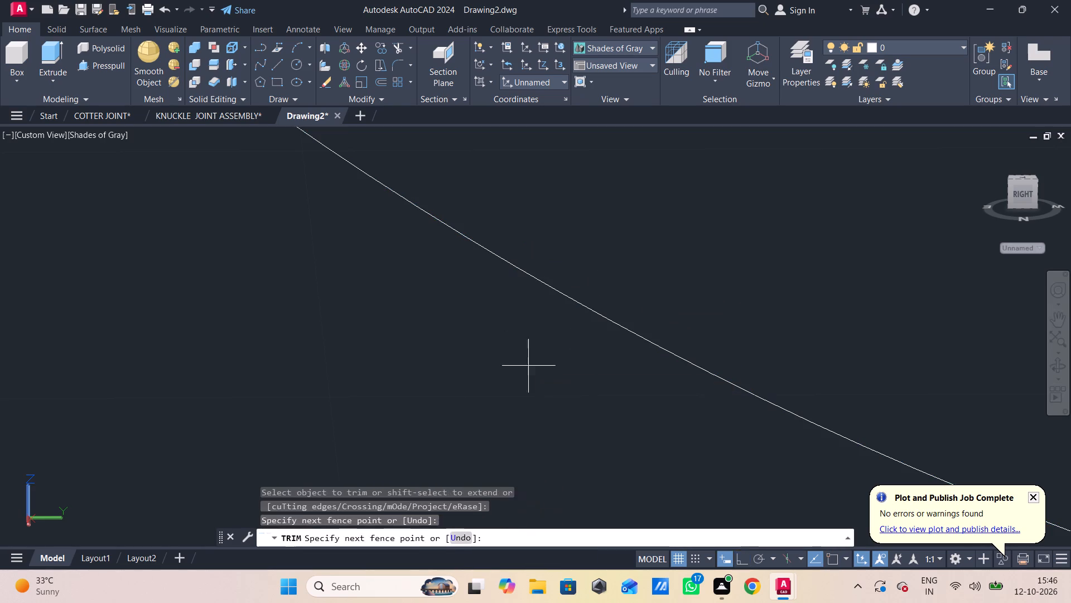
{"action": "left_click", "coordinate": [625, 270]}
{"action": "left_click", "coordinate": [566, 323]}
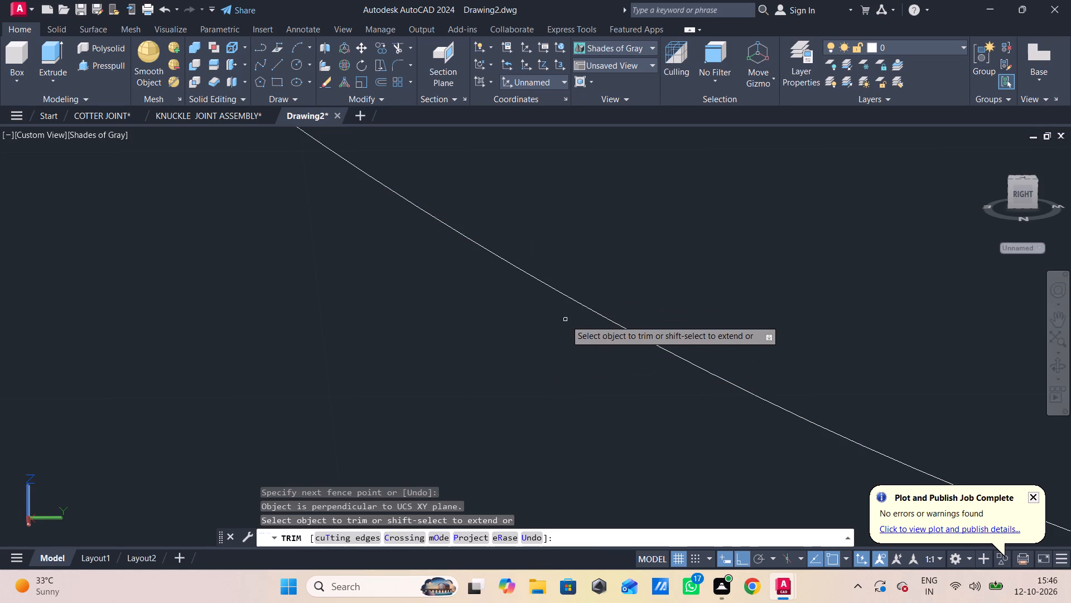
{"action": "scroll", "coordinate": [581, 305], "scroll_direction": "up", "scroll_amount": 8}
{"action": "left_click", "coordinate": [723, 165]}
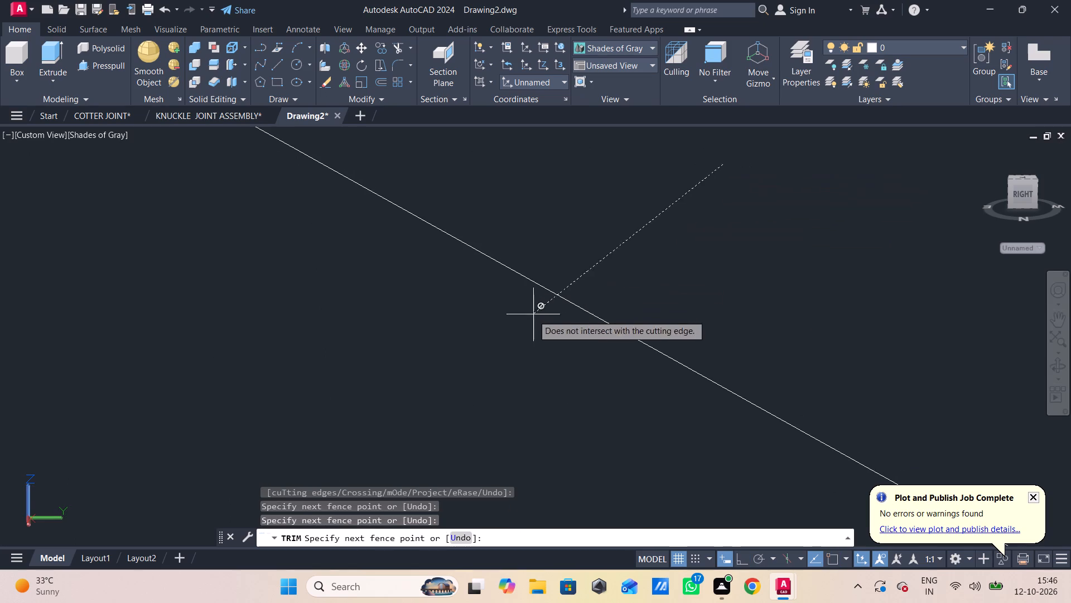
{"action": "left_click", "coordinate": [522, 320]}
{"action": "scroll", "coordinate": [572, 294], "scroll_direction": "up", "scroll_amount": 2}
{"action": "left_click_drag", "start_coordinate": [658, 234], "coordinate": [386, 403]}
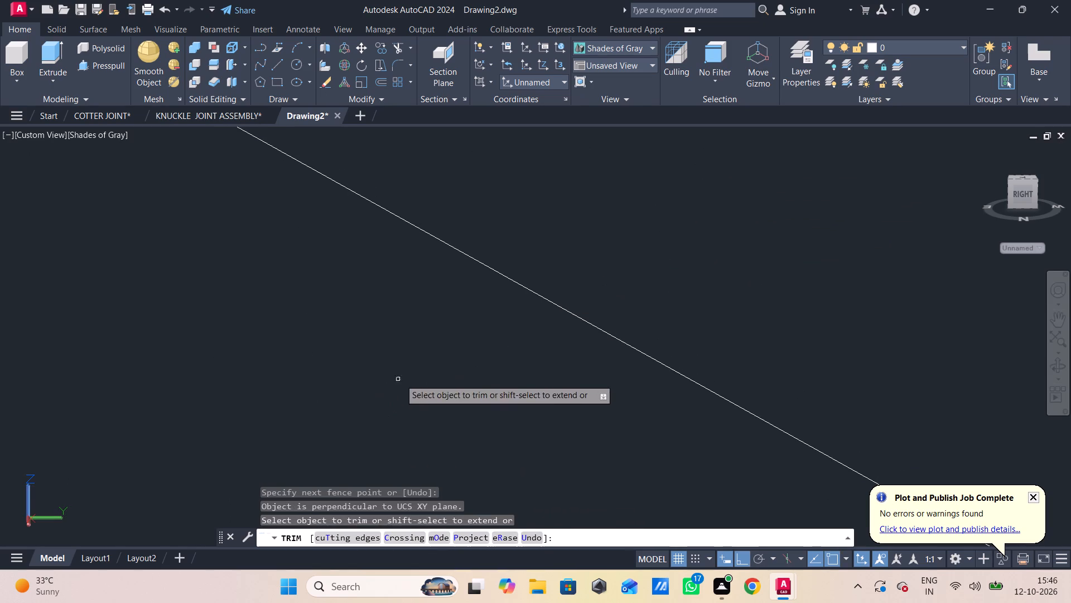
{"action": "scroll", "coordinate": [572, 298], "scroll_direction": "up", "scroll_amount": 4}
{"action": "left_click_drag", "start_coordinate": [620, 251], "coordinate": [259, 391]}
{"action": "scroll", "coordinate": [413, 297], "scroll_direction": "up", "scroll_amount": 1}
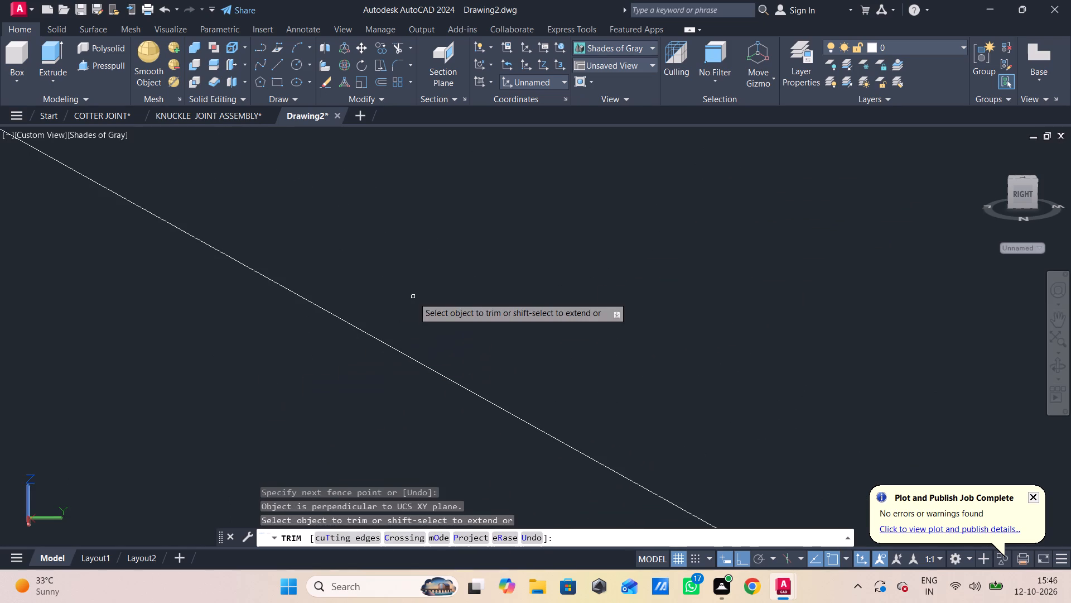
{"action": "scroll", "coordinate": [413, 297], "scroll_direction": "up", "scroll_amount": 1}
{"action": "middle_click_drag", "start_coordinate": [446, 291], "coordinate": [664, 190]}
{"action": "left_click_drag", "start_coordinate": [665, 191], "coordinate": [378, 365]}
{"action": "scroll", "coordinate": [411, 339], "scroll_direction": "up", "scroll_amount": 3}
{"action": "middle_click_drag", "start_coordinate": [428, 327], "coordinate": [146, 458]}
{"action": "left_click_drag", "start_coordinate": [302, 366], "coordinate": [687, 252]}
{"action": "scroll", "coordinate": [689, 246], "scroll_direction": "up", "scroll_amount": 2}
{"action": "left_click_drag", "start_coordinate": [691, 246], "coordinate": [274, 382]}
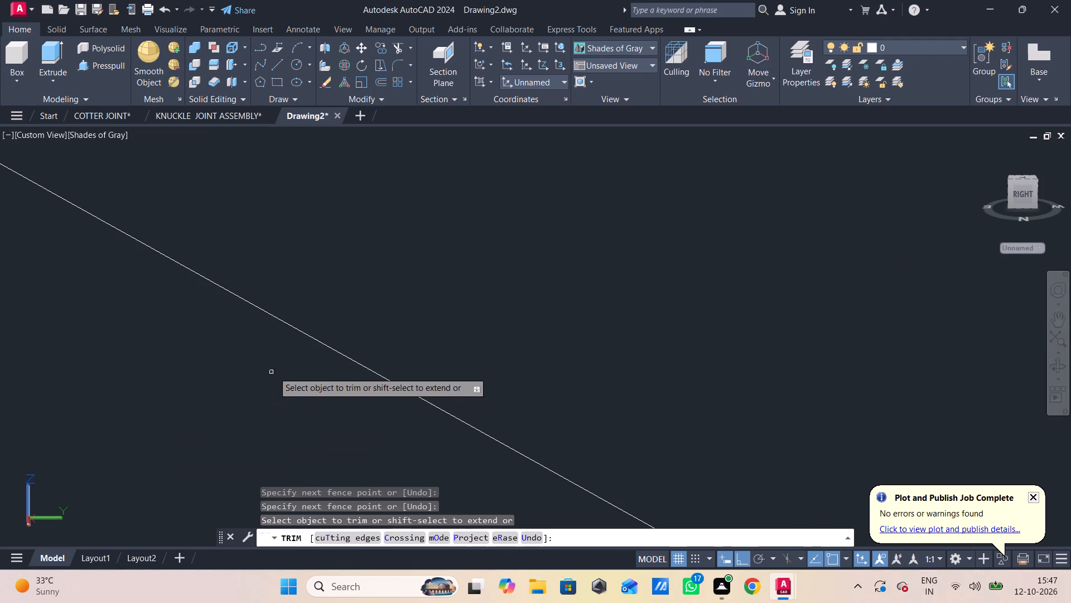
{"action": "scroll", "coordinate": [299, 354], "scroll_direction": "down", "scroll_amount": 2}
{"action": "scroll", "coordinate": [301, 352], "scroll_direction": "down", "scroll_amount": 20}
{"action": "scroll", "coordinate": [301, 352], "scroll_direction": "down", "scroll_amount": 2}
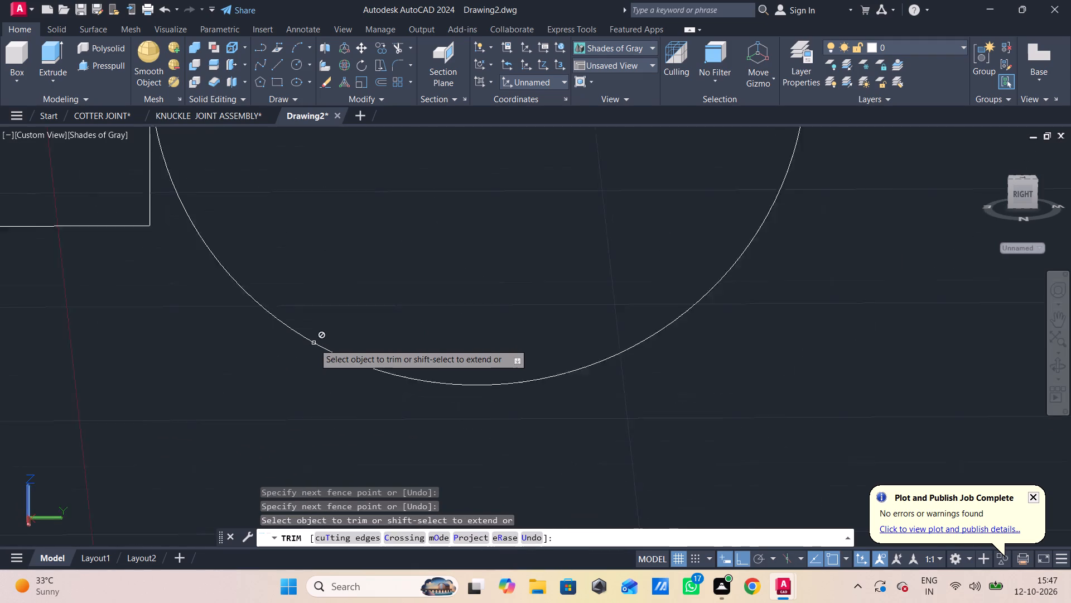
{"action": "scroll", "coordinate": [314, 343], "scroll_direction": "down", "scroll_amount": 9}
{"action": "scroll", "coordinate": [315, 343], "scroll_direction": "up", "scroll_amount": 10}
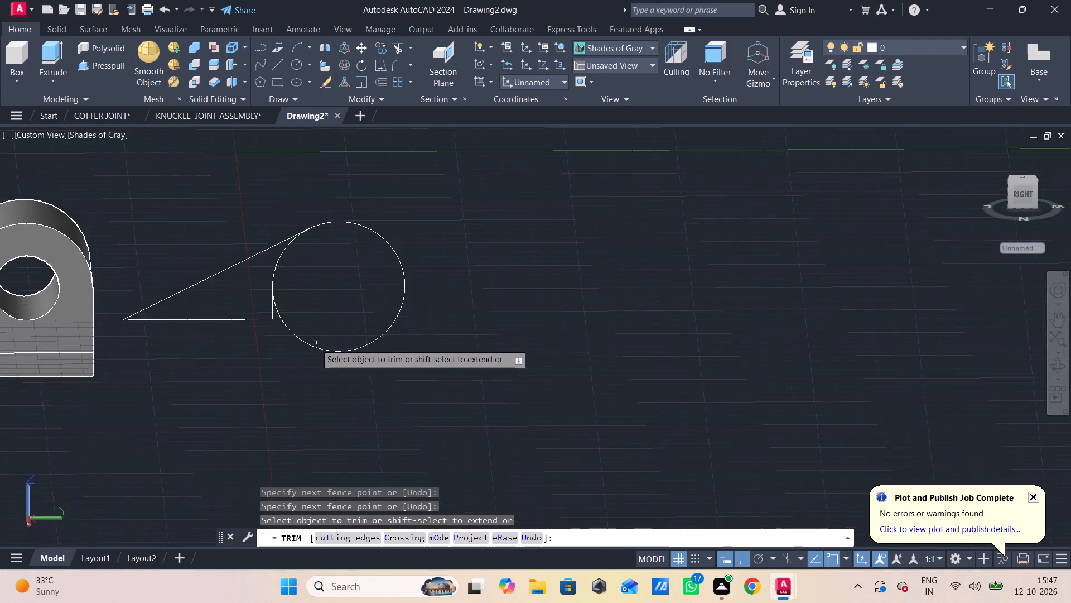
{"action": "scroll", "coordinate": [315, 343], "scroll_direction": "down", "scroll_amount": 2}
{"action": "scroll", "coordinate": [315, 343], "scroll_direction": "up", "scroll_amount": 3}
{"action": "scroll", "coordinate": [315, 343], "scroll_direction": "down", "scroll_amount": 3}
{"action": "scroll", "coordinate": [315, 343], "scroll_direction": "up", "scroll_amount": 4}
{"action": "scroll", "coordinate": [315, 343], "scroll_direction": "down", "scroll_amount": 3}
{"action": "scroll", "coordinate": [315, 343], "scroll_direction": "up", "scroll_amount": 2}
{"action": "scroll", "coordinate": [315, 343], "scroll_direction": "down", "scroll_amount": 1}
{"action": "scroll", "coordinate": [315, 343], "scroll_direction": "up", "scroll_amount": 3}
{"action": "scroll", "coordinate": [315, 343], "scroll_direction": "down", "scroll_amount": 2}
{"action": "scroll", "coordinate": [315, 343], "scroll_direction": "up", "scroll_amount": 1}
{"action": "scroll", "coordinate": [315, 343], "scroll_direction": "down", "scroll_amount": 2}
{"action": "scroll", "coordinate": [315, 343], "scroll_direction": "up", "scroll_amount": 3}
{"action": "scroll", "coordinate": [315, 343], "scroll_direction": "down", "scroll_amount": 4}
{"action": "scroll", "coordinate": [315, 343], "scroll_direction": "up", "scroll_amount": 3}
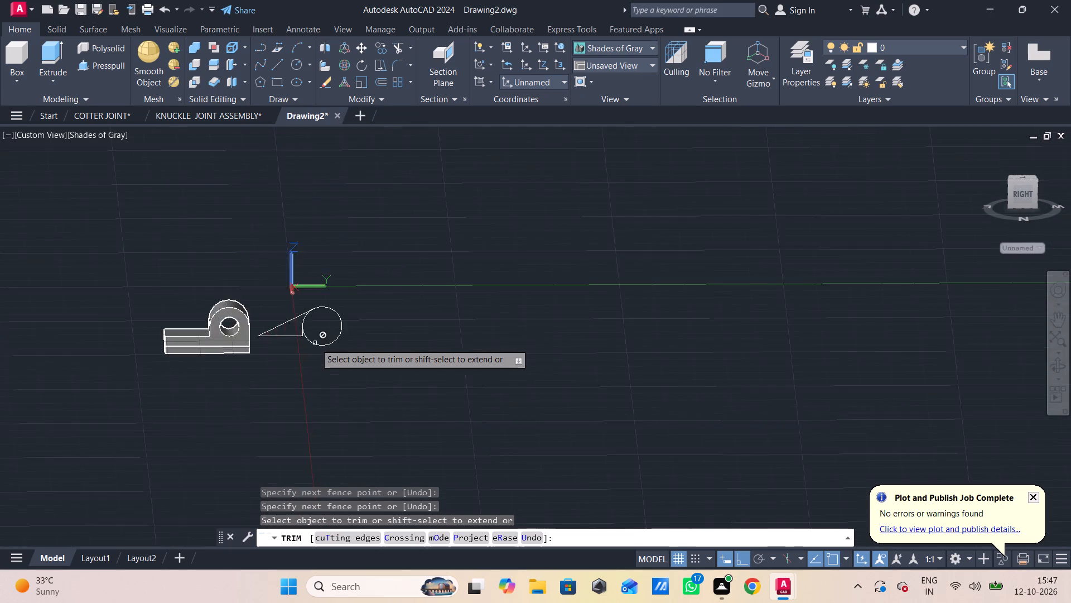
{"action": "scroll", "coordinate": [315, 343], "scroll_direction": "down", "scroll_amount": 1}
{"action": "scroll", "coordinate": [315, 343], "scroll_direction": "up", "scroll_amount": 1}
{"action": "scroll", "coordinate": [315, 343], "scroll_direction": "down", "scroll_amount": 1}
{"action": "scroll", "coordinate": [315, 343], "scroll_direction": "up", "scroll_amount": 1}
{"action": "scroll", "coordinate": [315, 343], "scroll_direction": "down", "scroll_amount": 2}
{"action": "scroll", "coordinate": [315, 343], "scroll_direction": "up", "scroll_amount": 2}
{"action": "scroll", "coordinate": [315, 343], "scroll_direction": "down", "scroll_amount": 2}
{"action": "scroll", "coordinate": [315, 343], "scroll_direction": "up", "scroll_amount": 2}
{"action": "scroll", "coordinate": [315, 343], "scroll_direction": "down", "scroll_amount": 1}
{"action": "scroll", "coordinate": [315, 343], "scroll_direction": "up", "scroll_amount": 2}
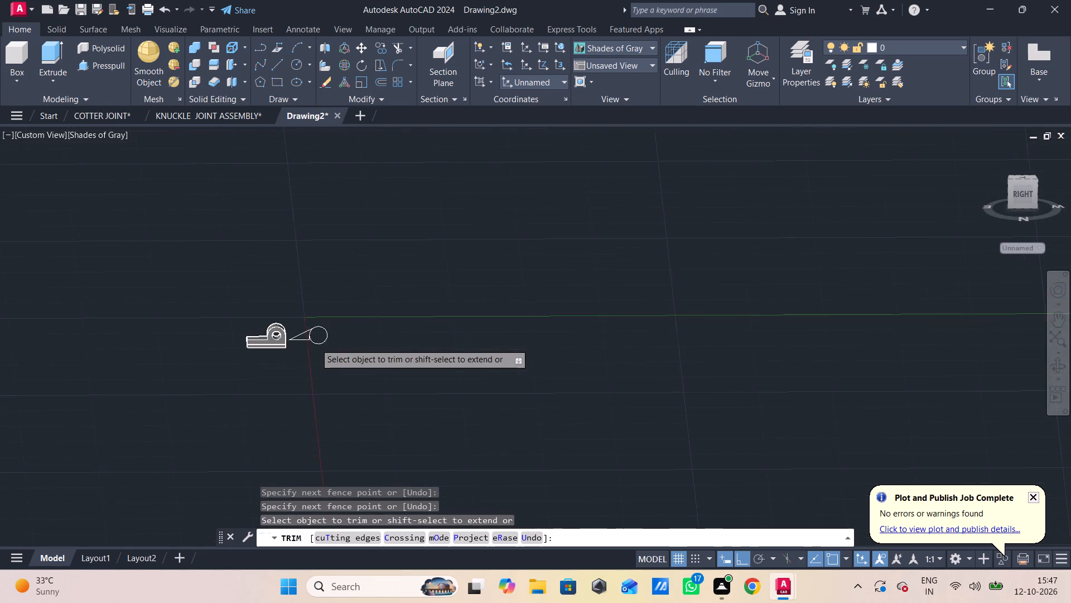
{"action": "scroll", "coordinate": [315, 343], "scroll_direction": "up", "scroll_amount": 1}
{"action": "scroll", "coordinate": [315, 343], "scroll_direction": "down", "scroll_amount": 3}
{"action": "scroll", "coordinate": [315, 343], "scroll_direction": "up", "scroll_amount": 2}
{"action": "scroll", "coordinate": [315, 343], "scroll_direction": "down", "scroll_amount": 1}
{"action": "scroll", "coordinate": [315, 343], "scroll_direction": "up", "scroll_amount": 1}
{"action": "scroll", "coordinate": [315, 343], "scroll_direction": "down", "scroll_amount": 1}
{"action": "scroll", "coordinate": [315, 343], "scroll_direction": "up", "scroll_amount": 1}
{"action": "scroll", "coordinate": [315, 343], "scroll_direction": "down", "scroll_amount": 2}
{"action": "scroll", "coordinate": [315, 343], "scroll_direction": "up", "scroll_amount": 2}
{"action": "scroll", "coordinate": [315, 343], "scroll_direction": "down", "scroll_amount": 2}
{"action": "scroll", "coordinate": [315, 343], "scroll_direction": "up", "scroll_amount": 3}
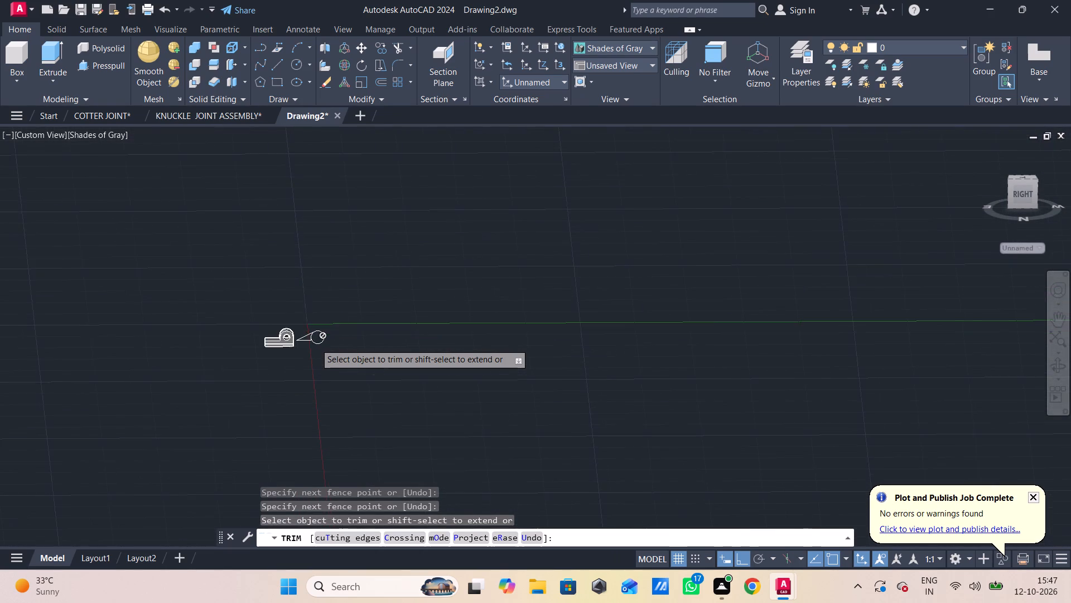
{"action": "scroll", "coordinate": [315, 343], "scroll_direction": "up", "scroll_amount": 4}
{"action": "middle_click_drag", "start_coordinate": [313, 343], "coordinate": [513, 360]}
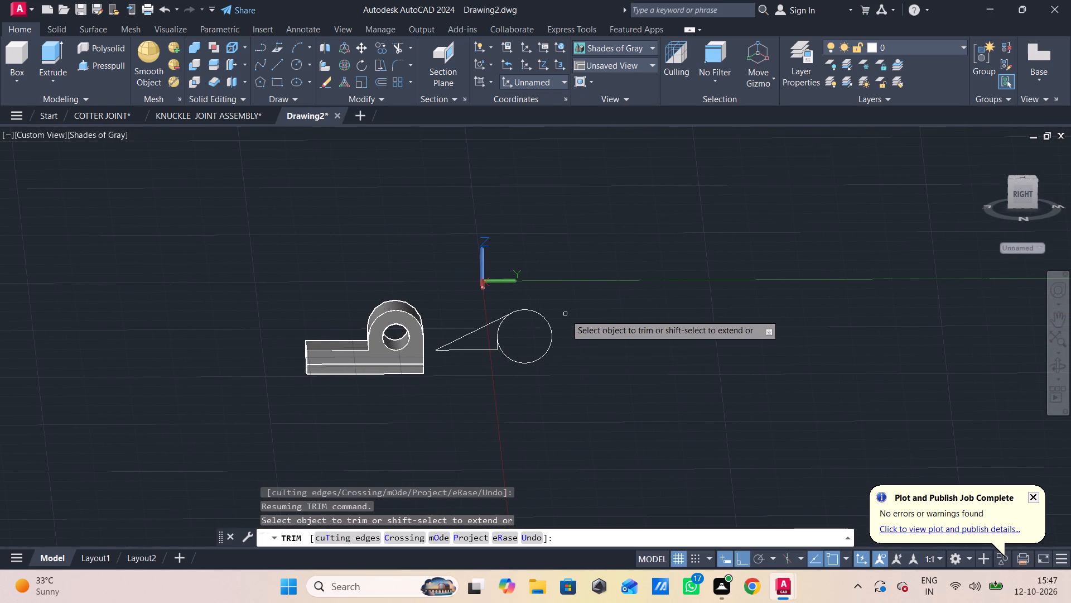
Leave Trim and erase the whole rib profile sketch: the circle, the sloping line, the horizontal line and the short vertical line.
{"action": "key", "text": "Escape"}
{"action": "left_click", "coordinate": [557, 297]}
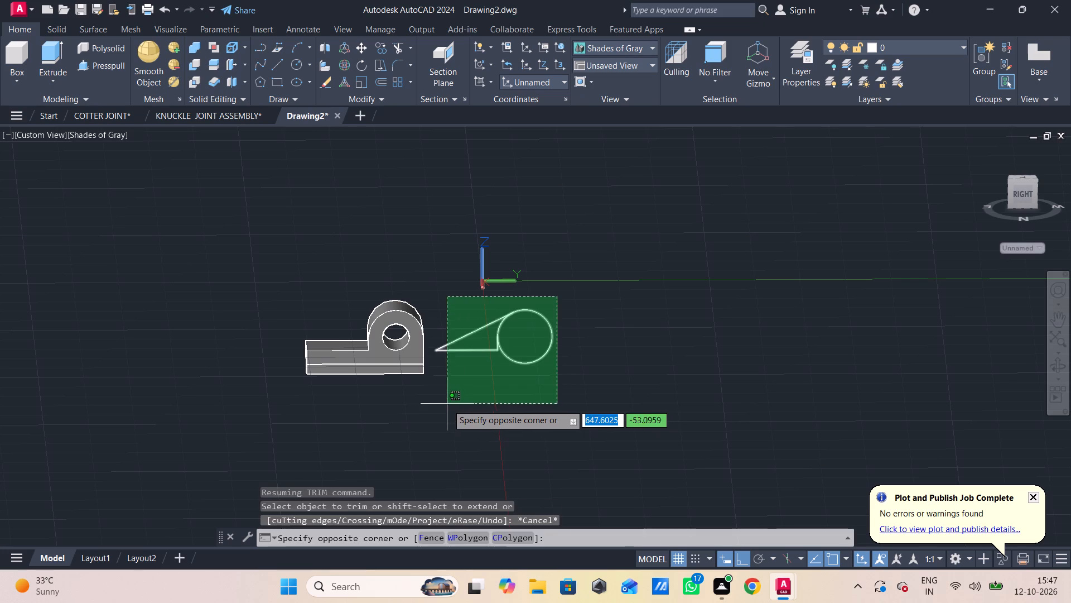
{"action": "left_click", "coordinate": [447, 404]}
{"action": "key", "text": "Delete"}
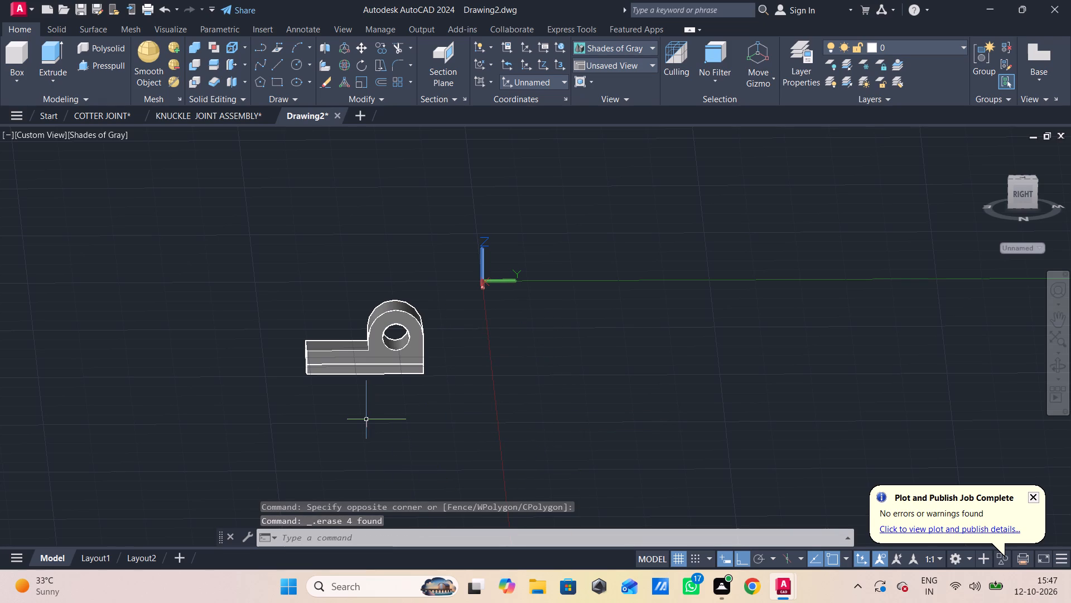
Switch the model to the preset Right view.
{"action": "middle_click_drag", "start_coordinate": [359, 409], "coordinate": [520, 439], "text": "shift"}
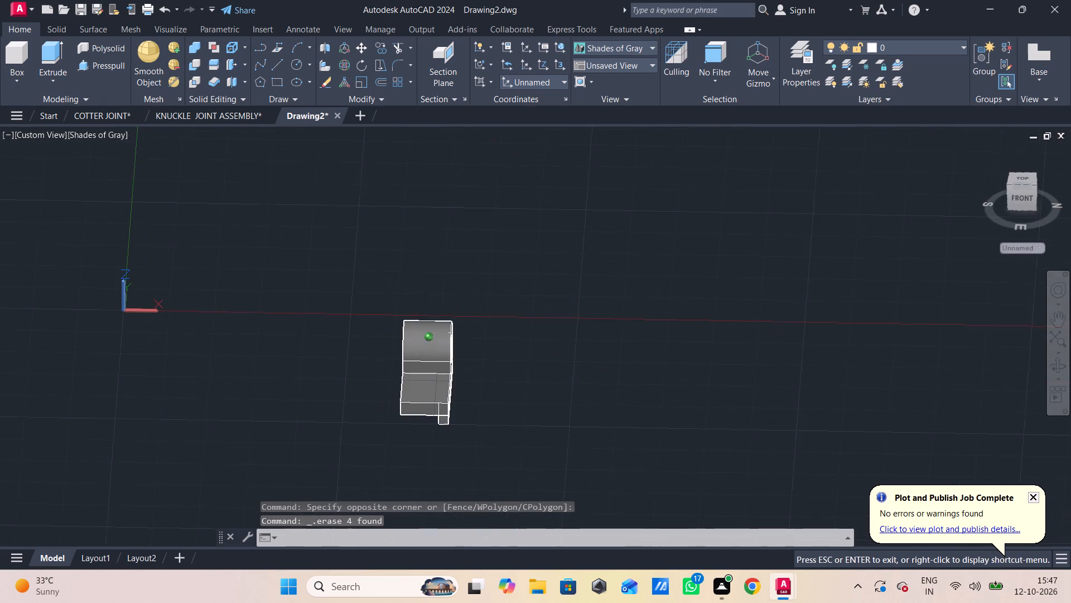
{"action": "middle_click_drag", "start_coordinate": [520, 439], "coordinate": [525, 433], "text": "shift"}
{"action": "left_click", "coordinate": [41, 135]}
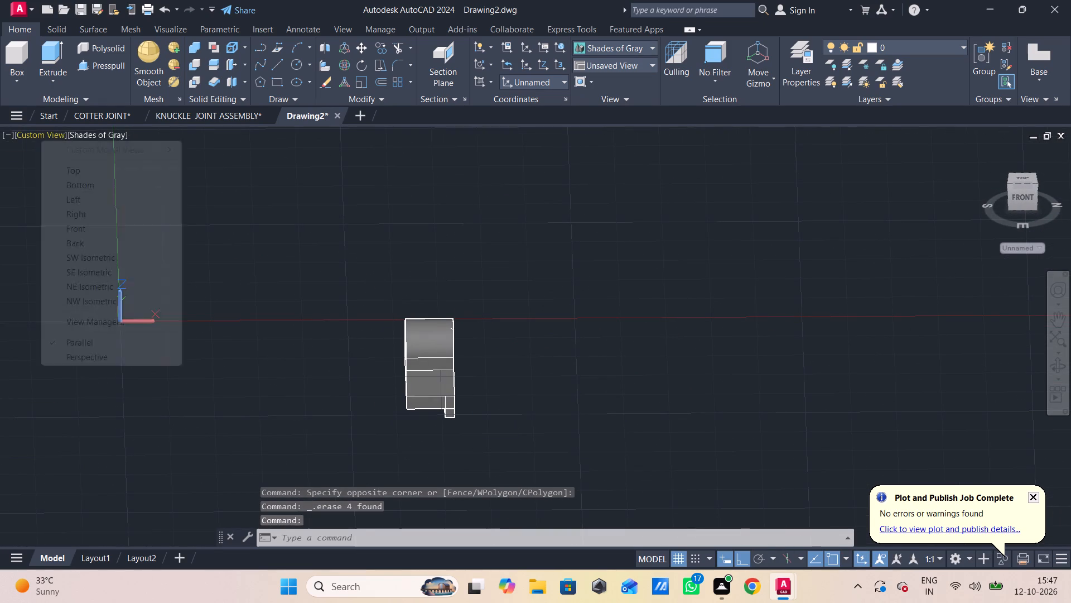
{"action": "left_click", "coordinate": [79, 217]}
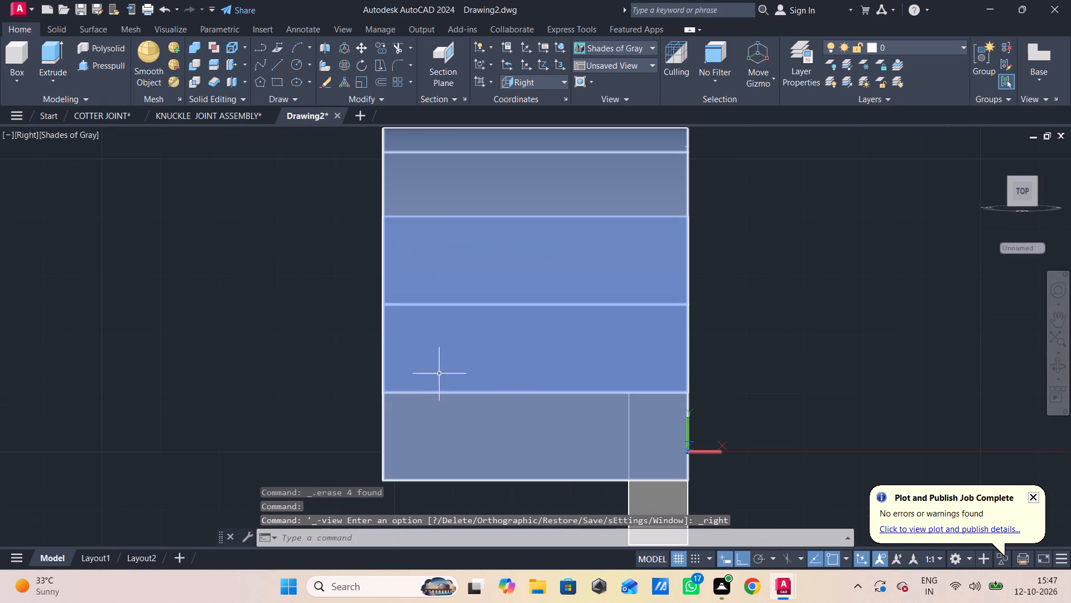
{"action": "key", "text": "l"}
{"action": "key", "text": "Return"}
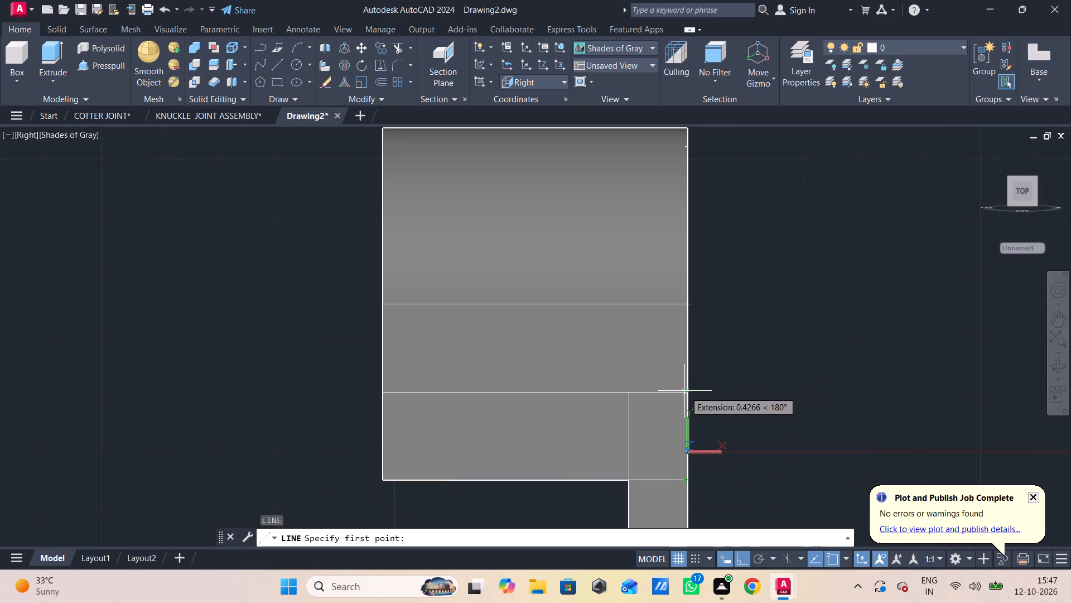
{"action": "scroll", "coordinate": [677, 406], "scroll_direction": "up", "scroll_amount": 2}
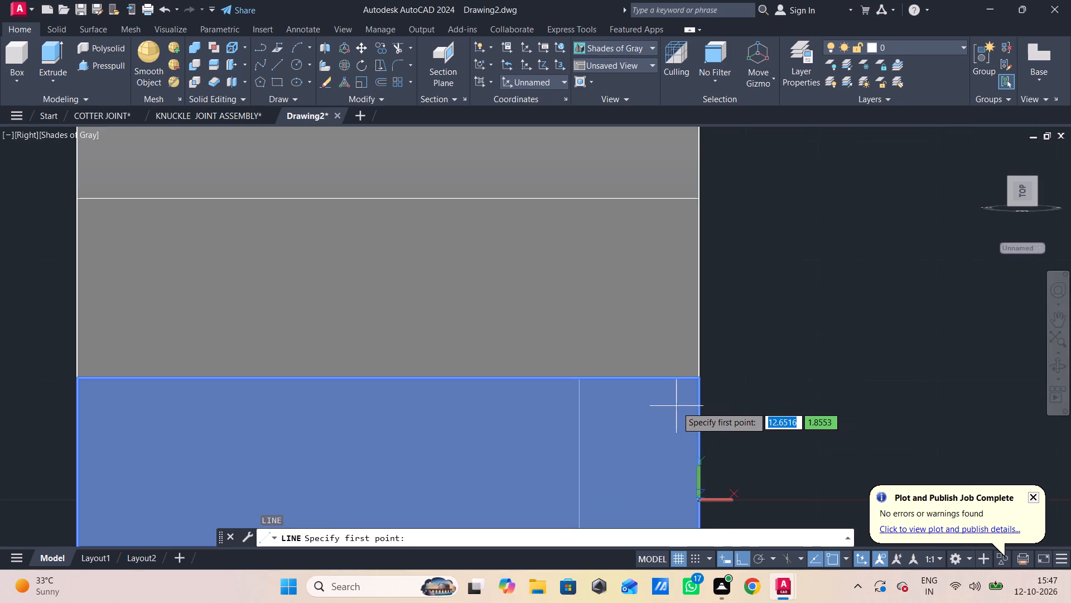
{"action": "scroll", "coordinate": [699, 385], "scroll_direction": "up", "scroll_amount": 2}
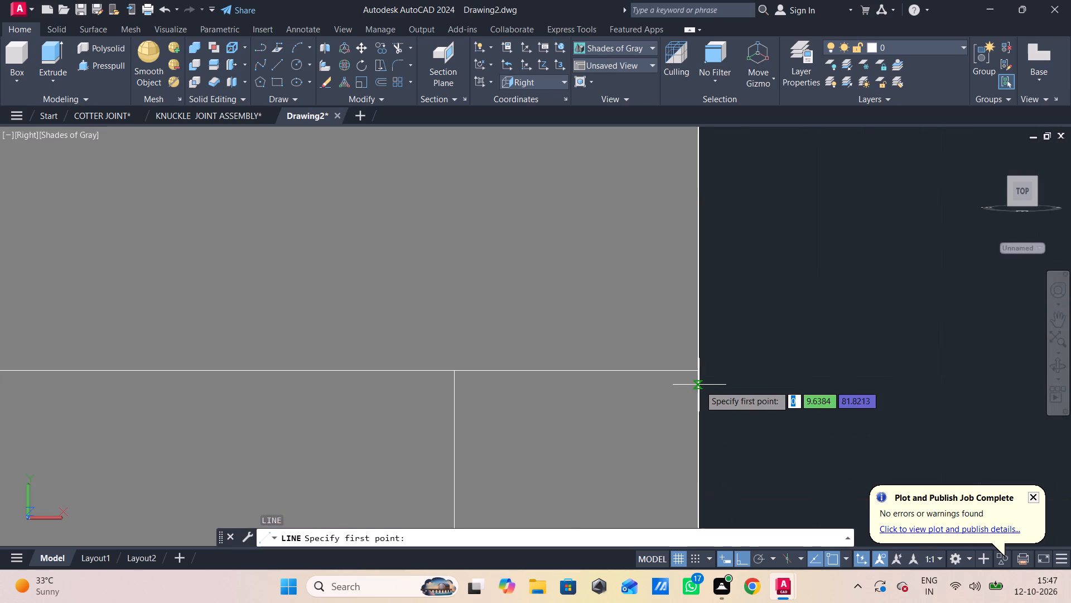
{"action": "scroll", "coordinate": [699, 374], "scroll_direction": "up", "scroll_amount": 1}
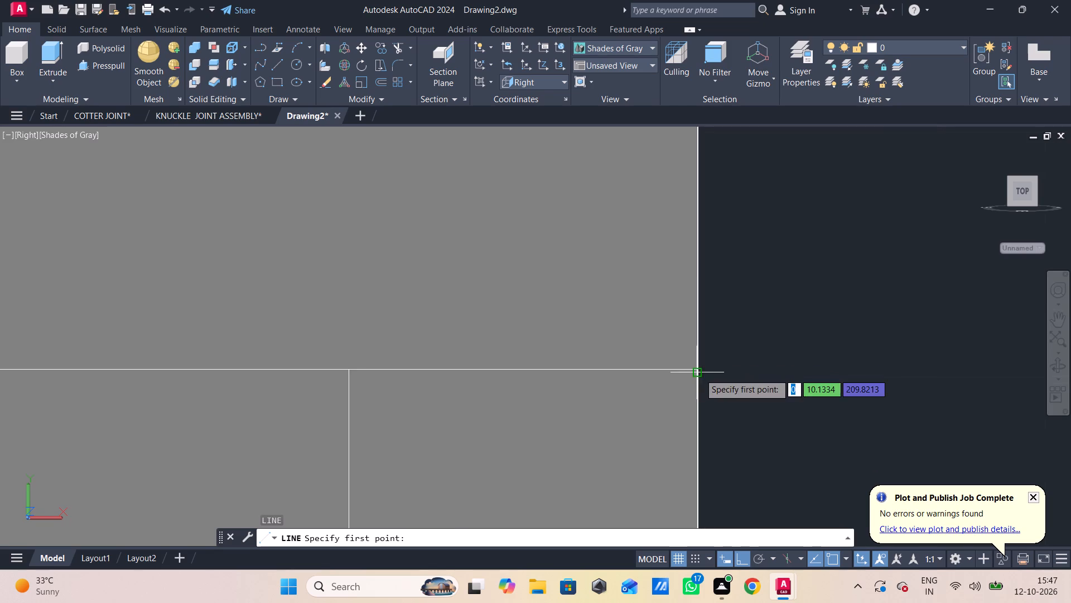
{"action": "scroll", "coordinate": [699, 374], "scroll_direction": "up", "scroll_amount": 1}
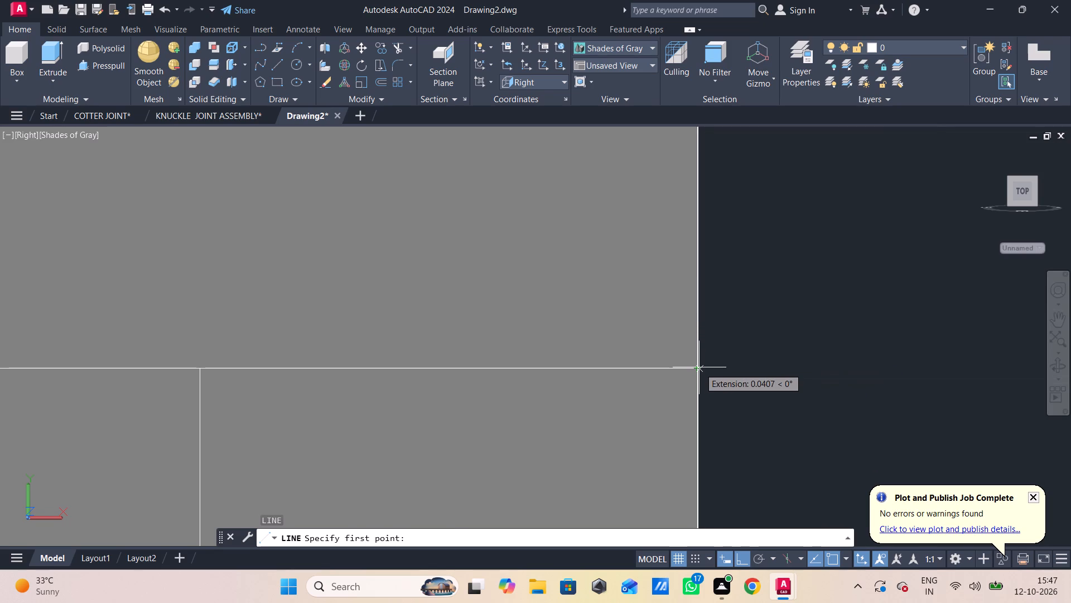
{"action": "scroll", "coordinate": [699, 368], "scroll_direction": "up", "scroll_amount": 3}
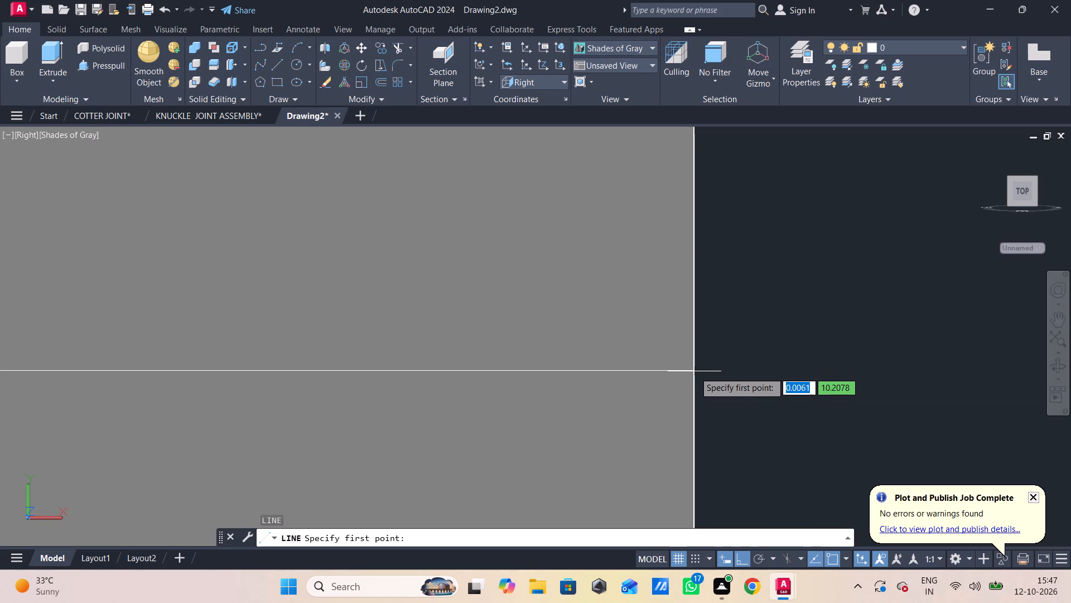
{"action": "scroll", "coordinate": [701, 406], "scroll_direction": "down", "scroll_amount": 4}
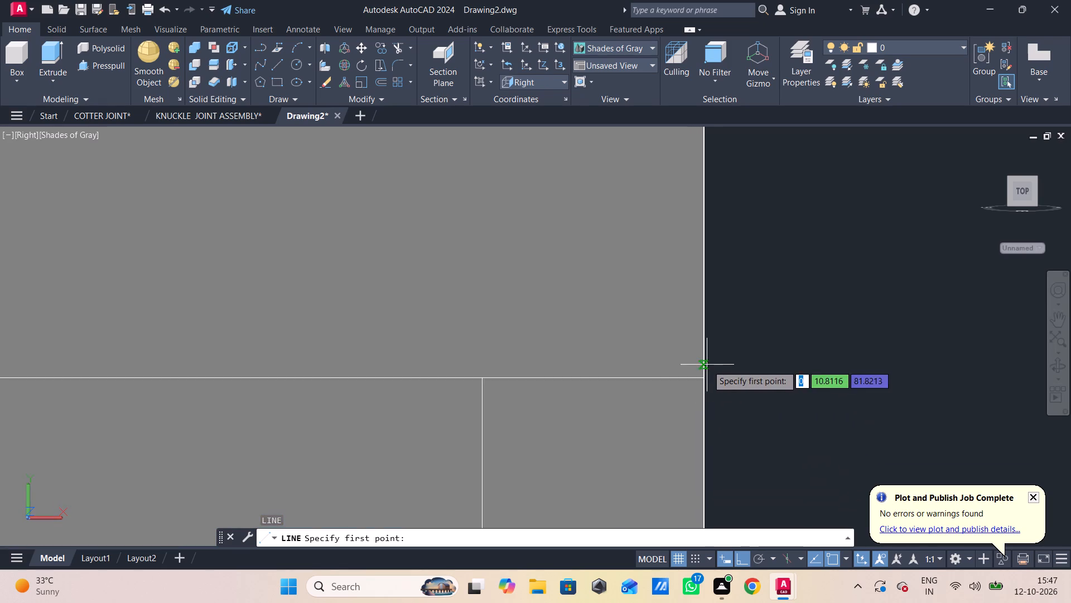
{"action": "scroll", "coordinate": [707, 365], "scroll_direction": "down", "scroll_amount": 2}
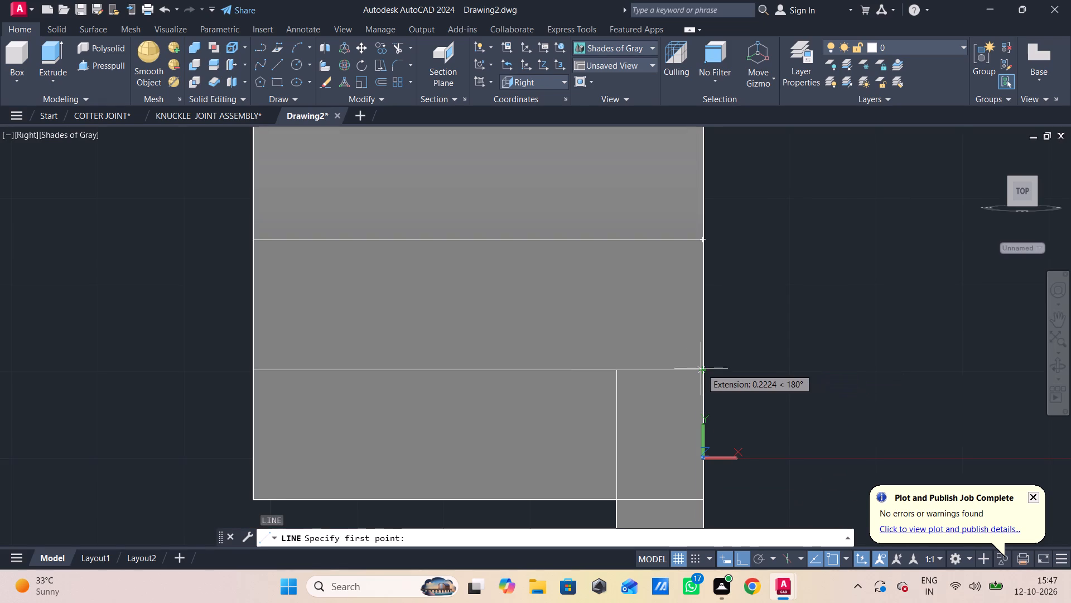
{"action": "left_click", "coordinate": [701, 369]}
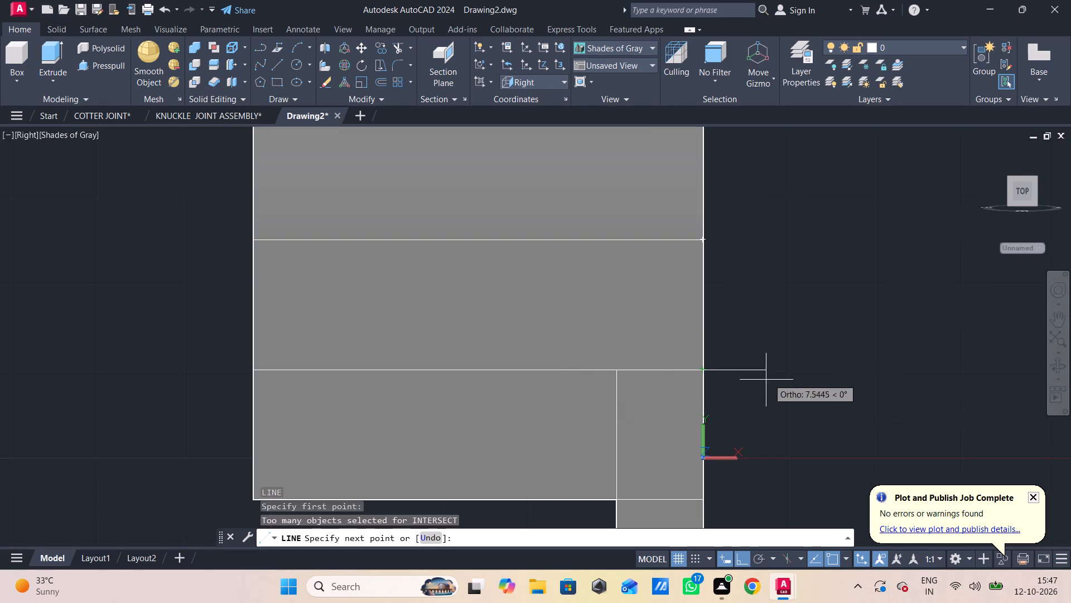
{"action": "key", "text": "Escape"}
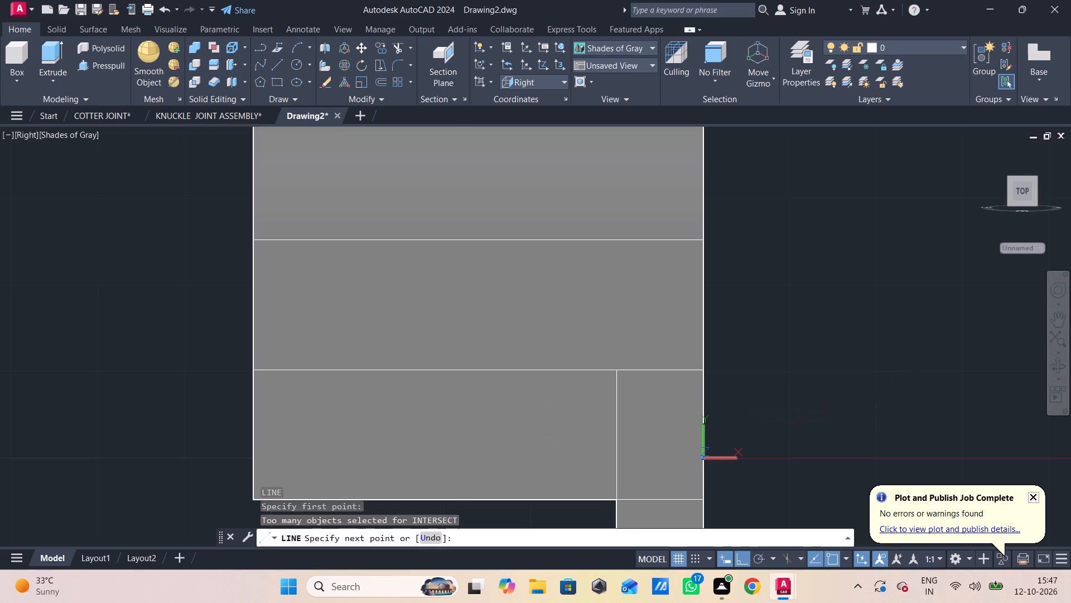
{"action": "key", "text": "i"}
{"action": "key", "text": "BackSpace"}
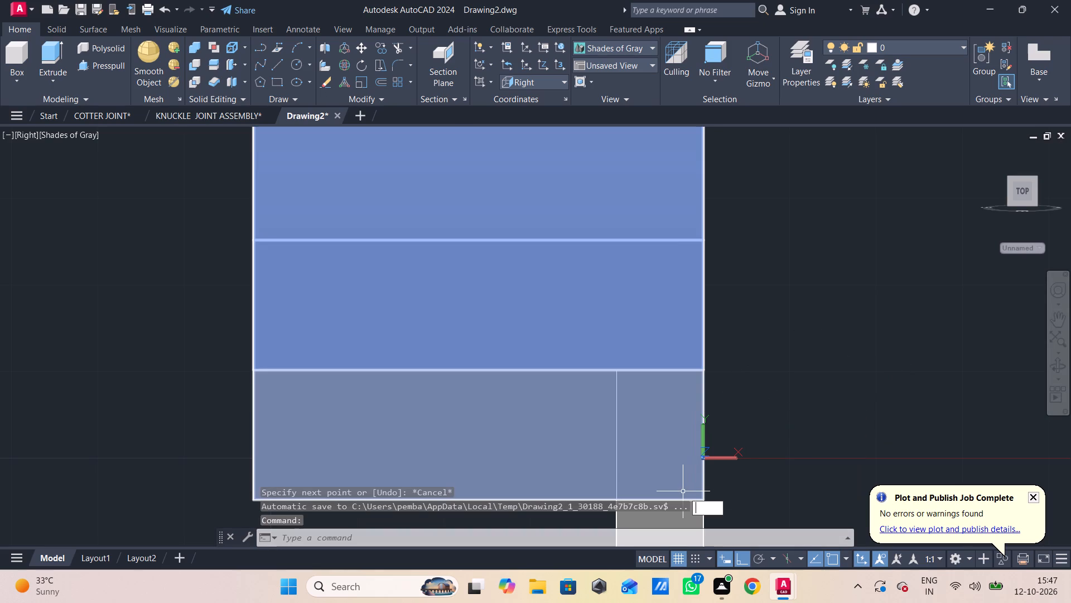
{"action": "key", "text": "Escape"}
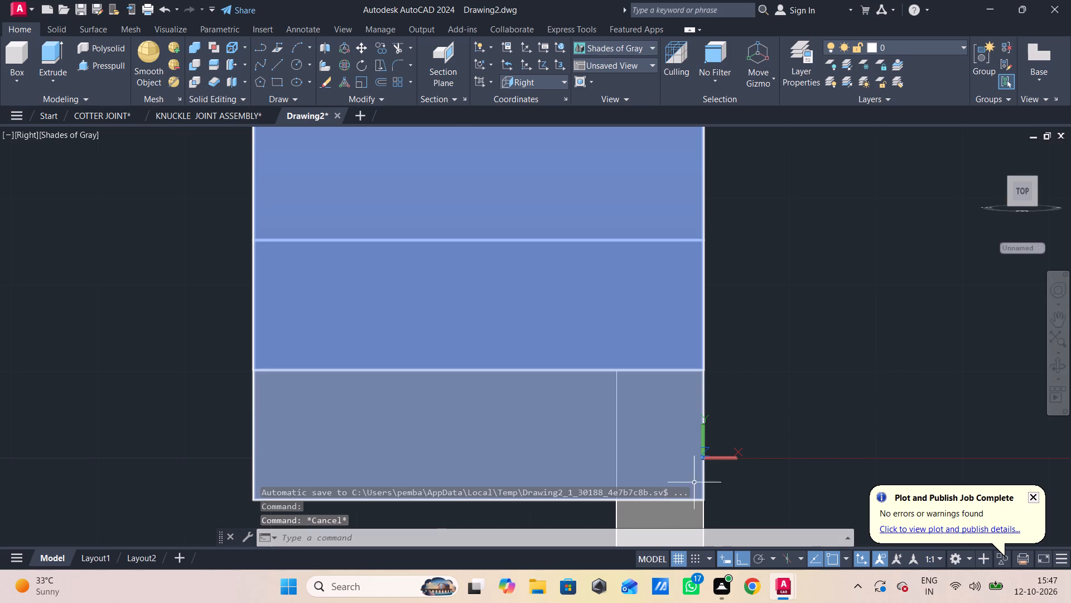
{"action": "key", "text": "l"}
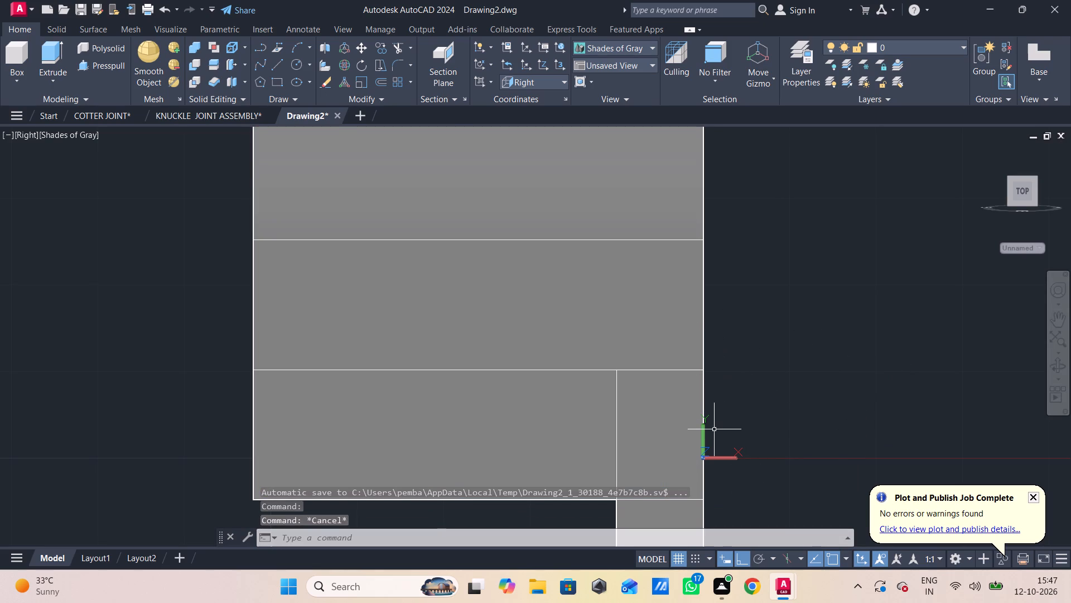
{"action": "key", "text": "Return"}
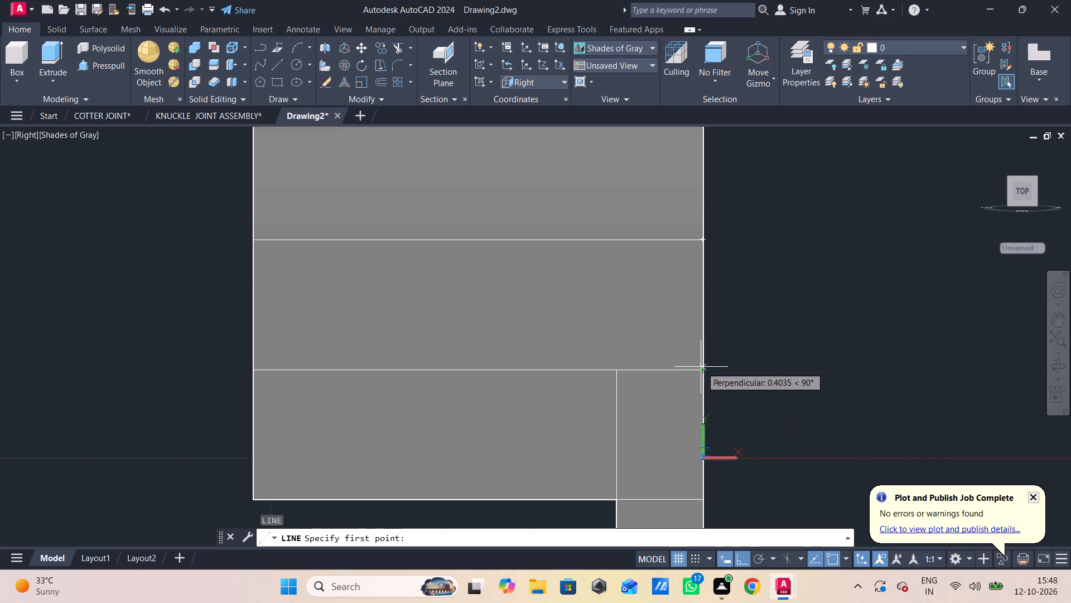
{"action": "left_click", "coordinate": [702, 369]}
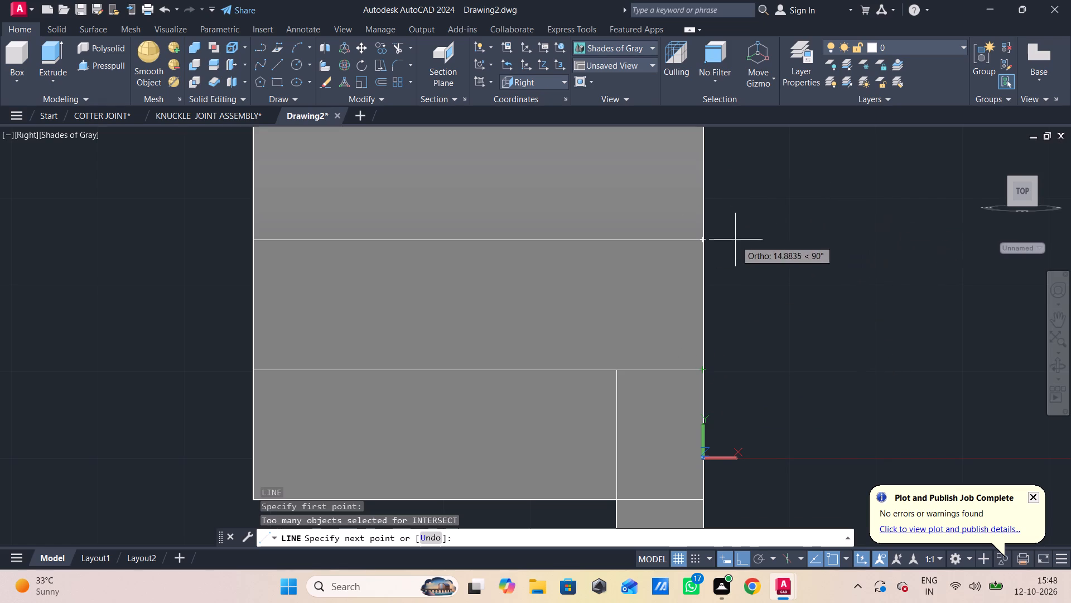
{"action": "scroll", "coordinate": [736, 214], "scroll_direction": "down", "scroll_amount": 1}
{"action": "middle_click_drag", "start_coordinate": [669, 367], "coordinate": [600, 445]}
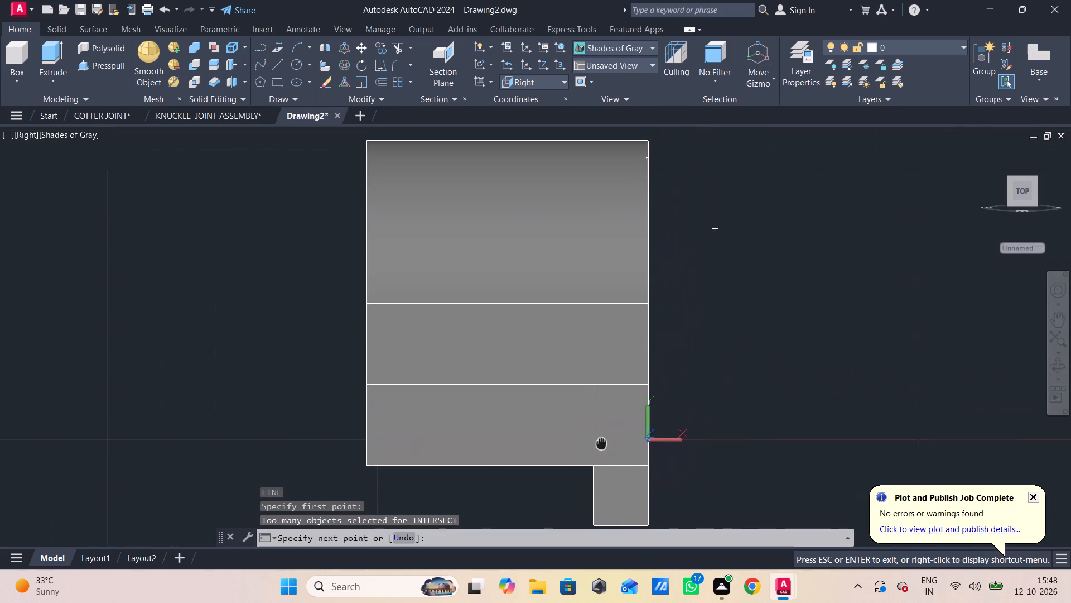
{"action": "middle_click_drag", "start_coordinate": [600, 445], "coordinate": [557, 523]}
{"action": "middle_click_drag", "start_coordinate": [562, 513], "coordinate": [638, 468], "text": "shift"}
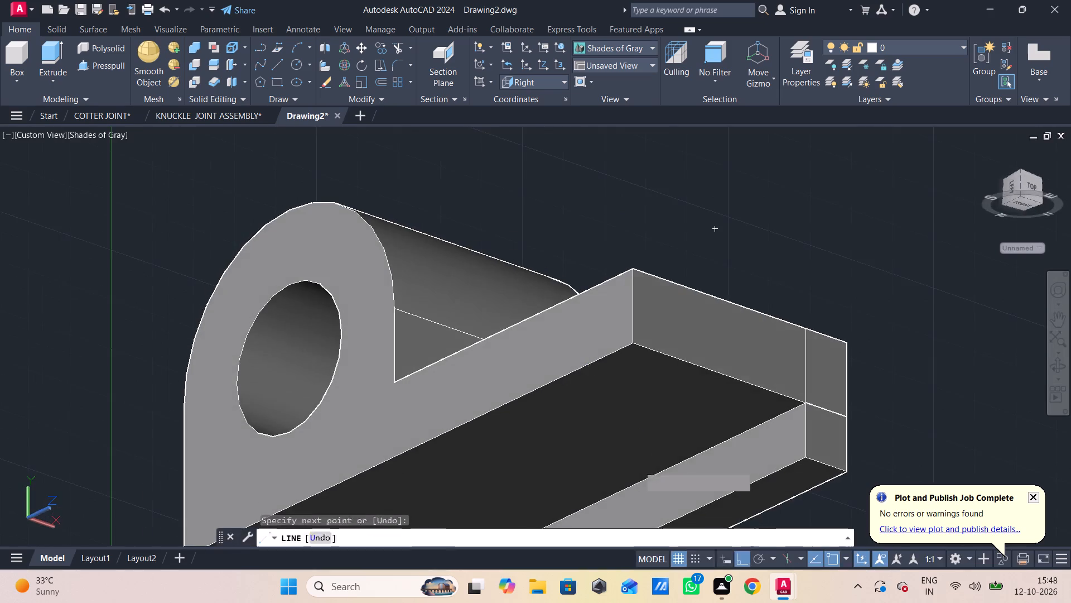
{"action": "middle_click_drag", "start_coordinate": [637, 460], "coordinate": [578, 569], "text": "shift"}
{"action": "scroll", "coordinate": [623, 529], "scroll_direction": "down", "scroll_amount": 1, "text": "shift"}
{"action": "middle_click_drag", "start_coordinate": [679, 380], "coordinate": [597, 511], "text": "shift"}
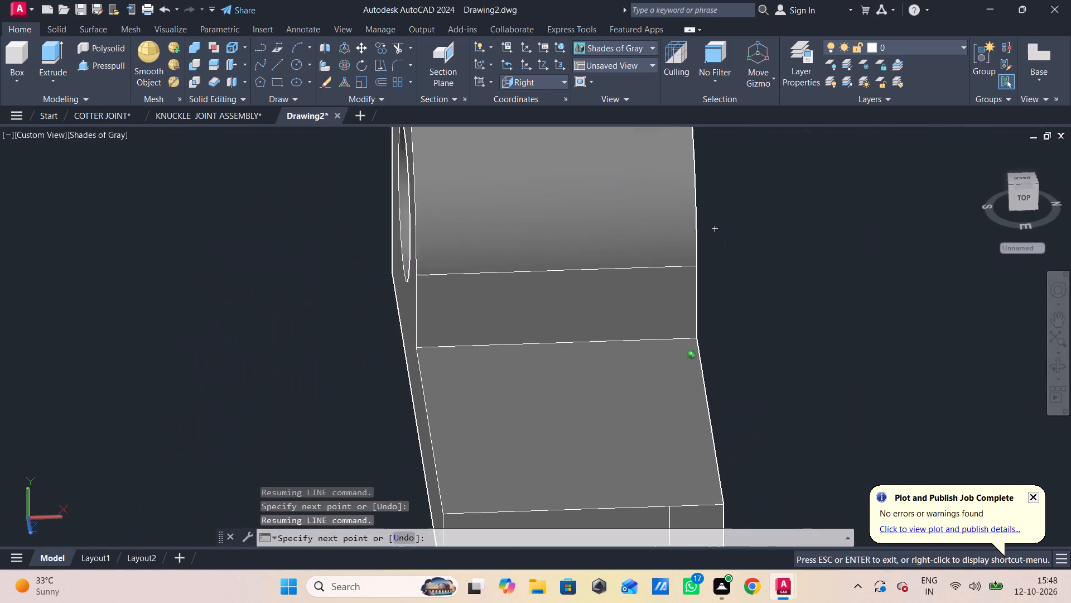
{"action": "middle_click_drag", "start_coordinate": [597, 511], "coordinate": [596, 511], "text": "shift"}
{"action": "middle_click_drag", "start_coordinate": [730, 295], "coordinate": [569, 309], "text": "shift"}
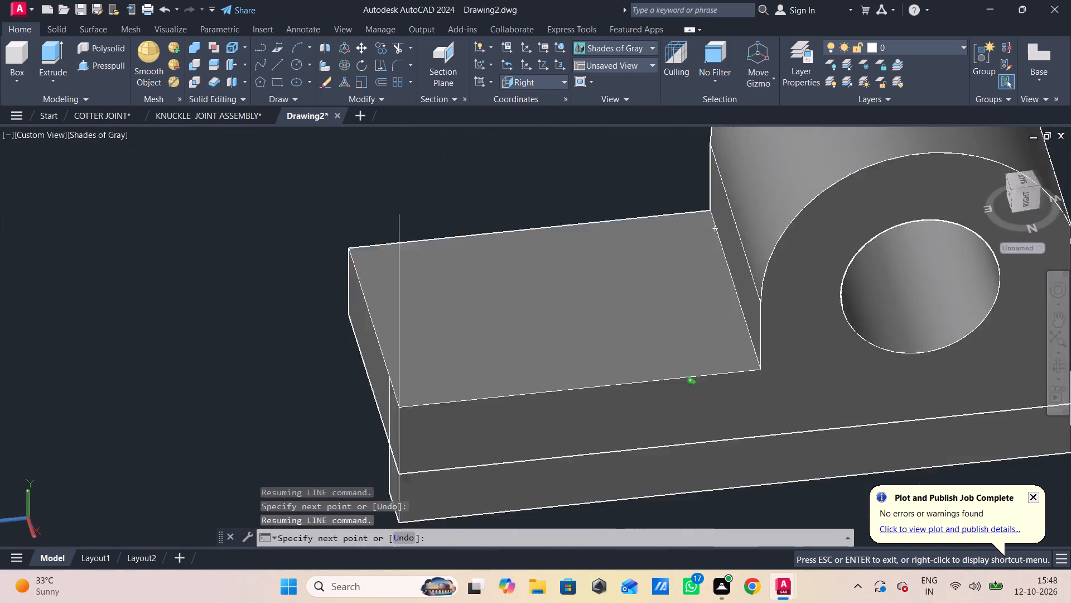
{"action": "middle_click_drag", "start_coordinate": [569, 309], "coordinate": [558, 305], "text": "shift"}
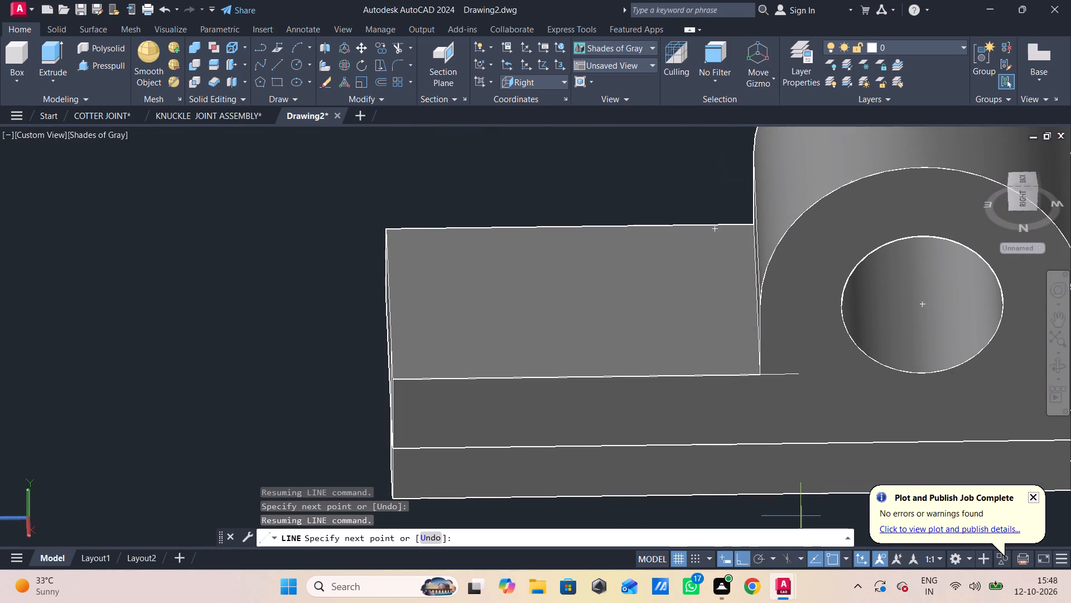
Turn Ortho mode off and abandon the unfinished line.
{"action": "left_click", "coordinate": [828, 559]}
{"action": "left_click", "coordinate": [828, 559]}
{"action": "left_click", "coordinate": [745, 556]}
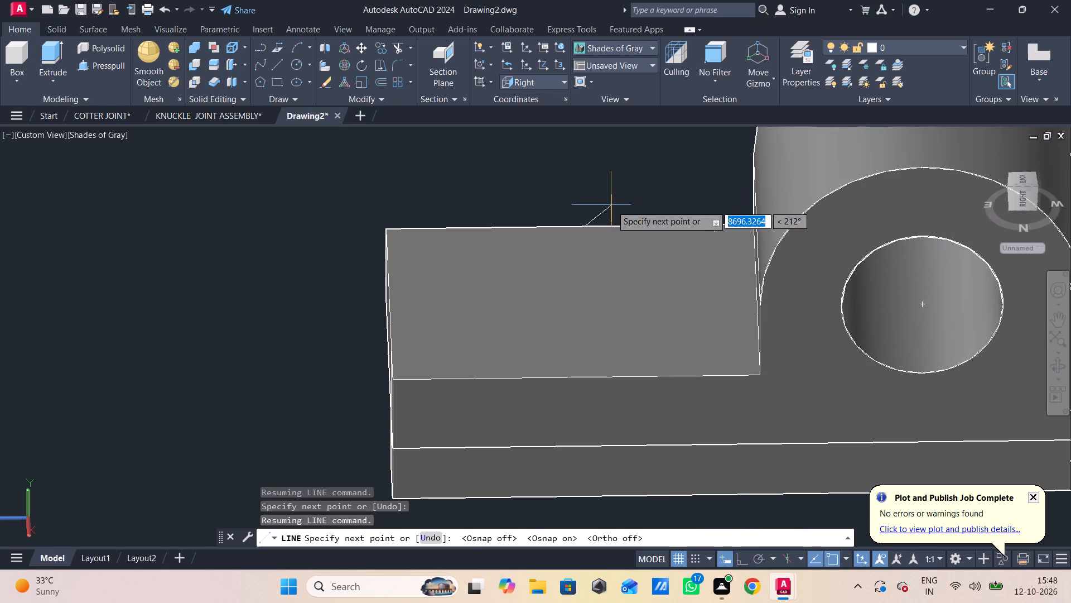
{"action": "key", "text": "Escape"}
Define a three-point UCS with its origin on the arm's end face near the strip, X across the width and Y toward the eye.
{"action": "middle_click_drag", "start_coordinate": [555, 329], "coordinate": [648, 343], "text": "shift"}
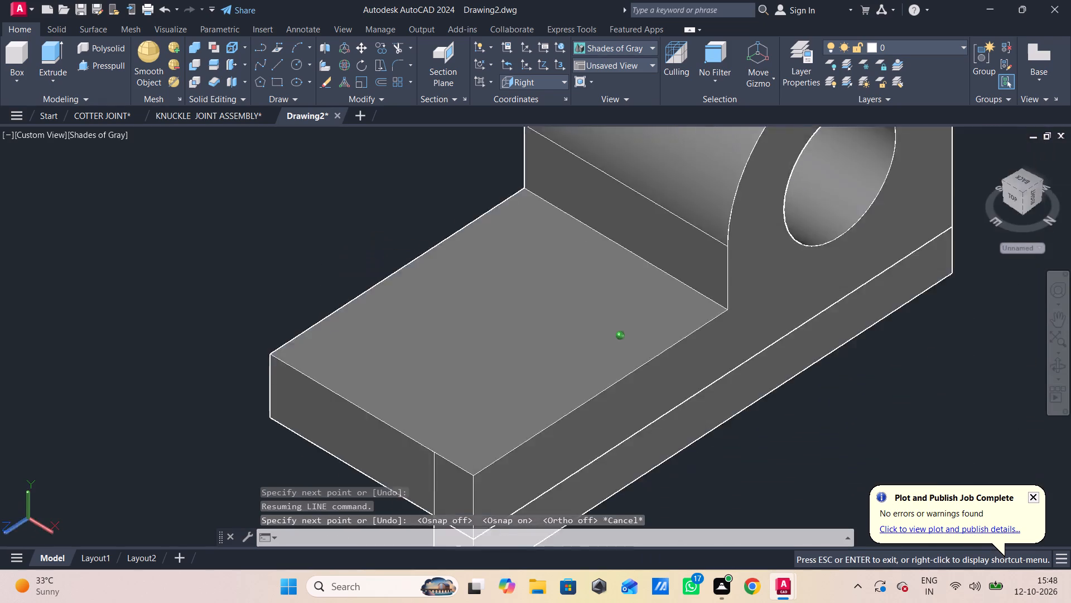
{"action": "middle_click_drag", "start_coordinate": [648, 343], "coordinate": [719, 324], "text": "shift"}
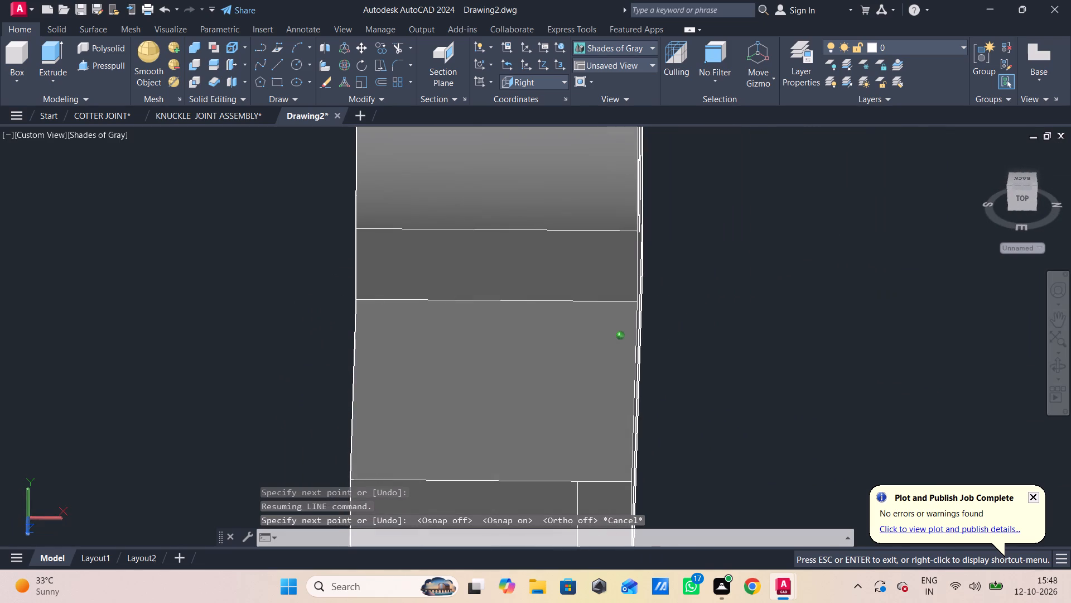
{"action": "middle_click_drag", "start_coordinate": [719, 324], "coordinate": [729, 318], "text": "shift"}
{"action": "key", "text": "u"}
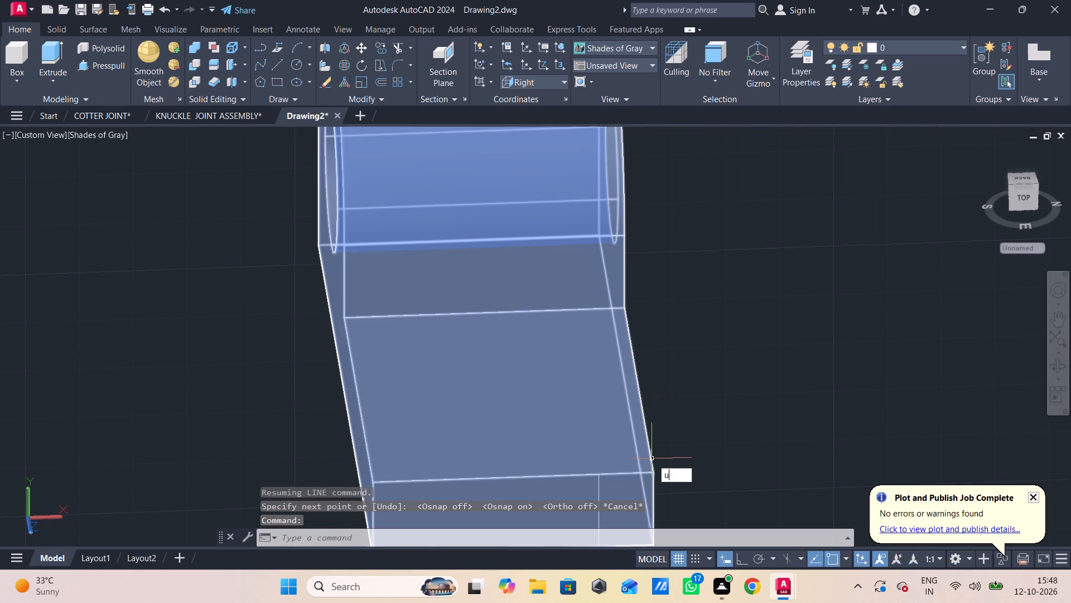
{"action": "key", "text": "c"}
{"action": "type", "text": "s"}
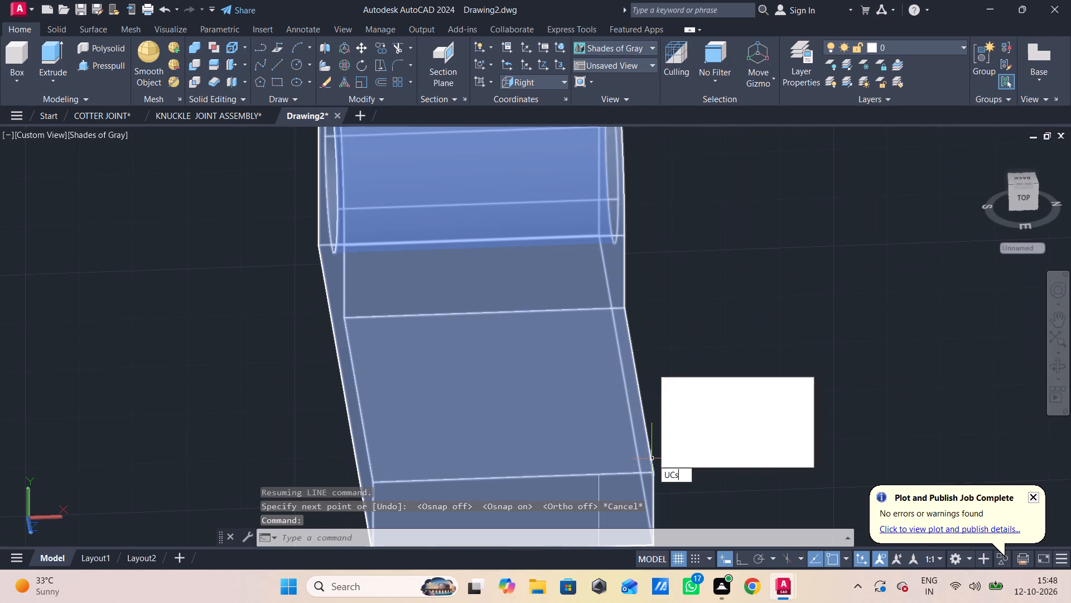
{"action": "key", "text": "space"}
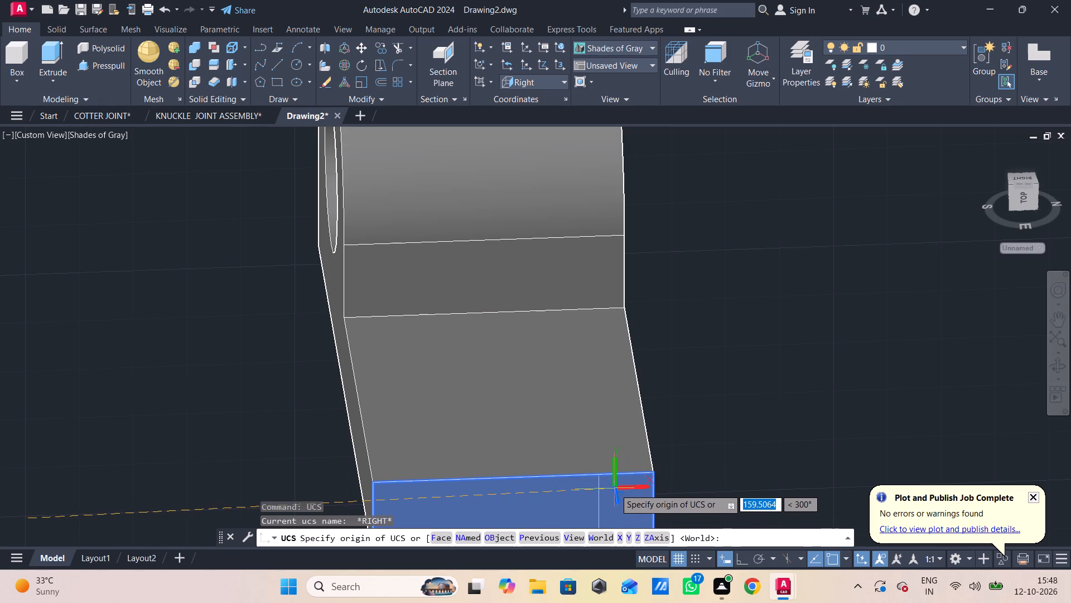
{"action": "left_click", "coordinate": [615, 489]}
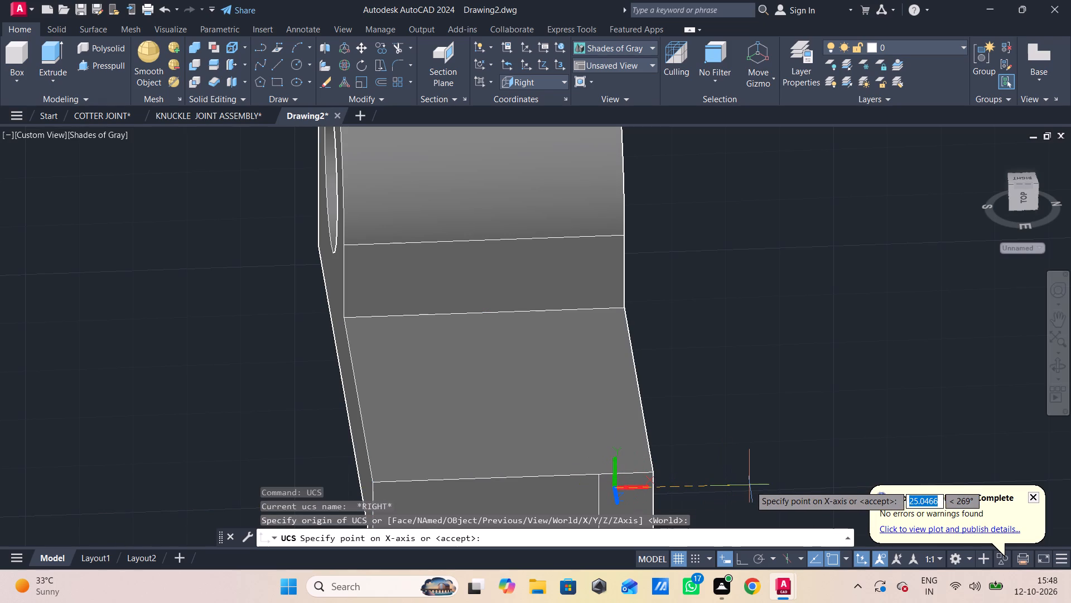
{"action": "left_click", "coordinate": [750, 485]}
{"action": "left_click", "coordinate": [637, 319]}
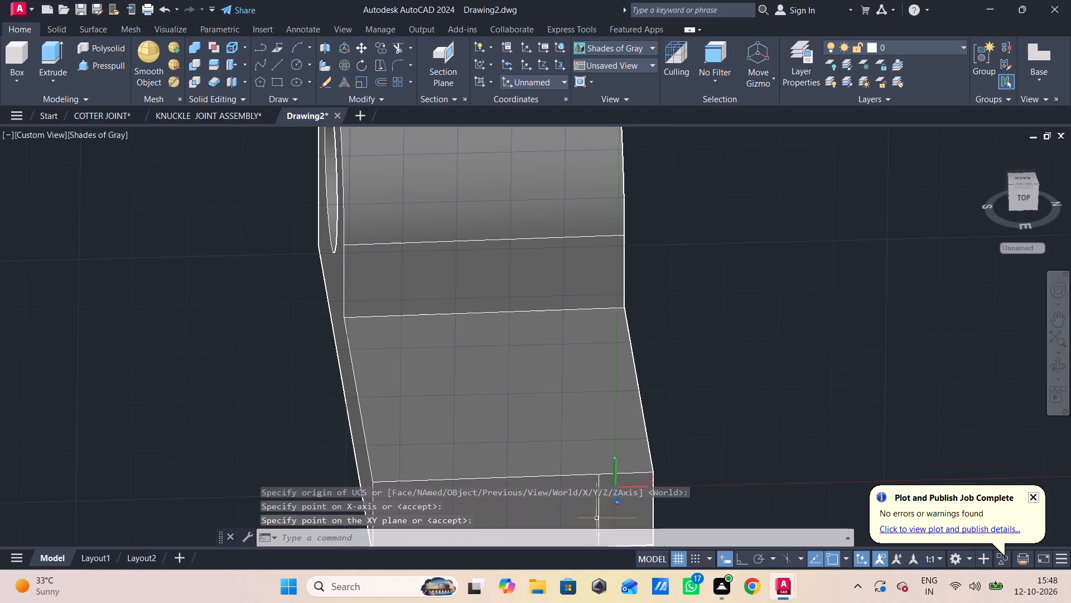
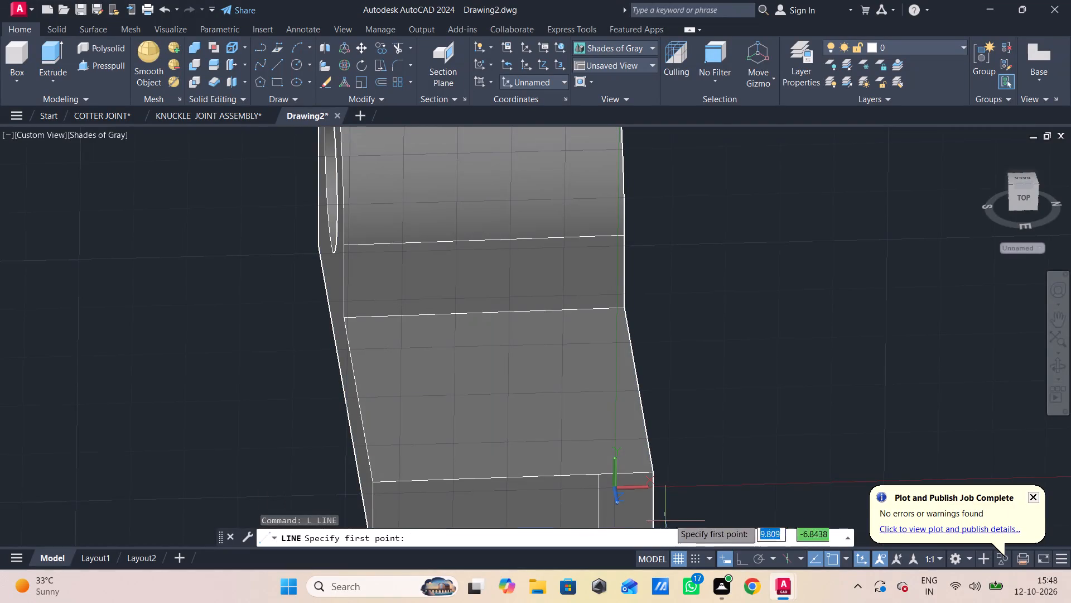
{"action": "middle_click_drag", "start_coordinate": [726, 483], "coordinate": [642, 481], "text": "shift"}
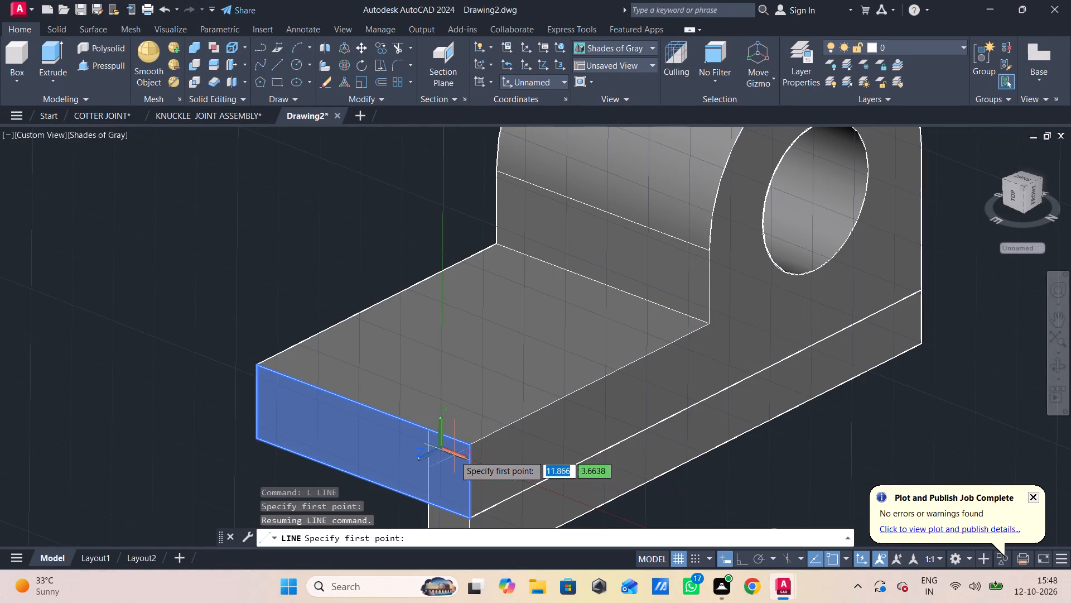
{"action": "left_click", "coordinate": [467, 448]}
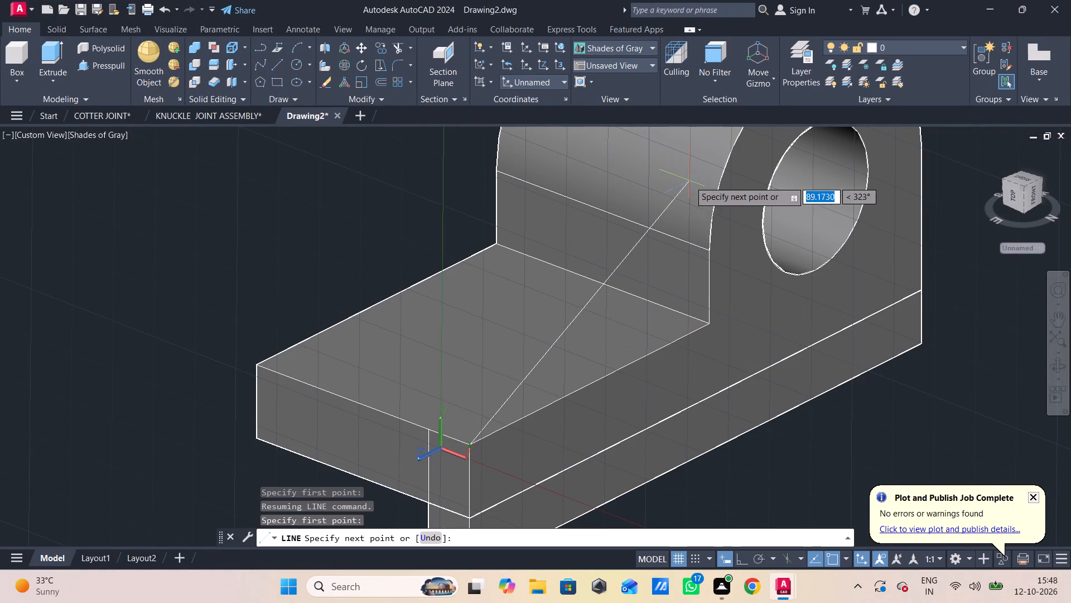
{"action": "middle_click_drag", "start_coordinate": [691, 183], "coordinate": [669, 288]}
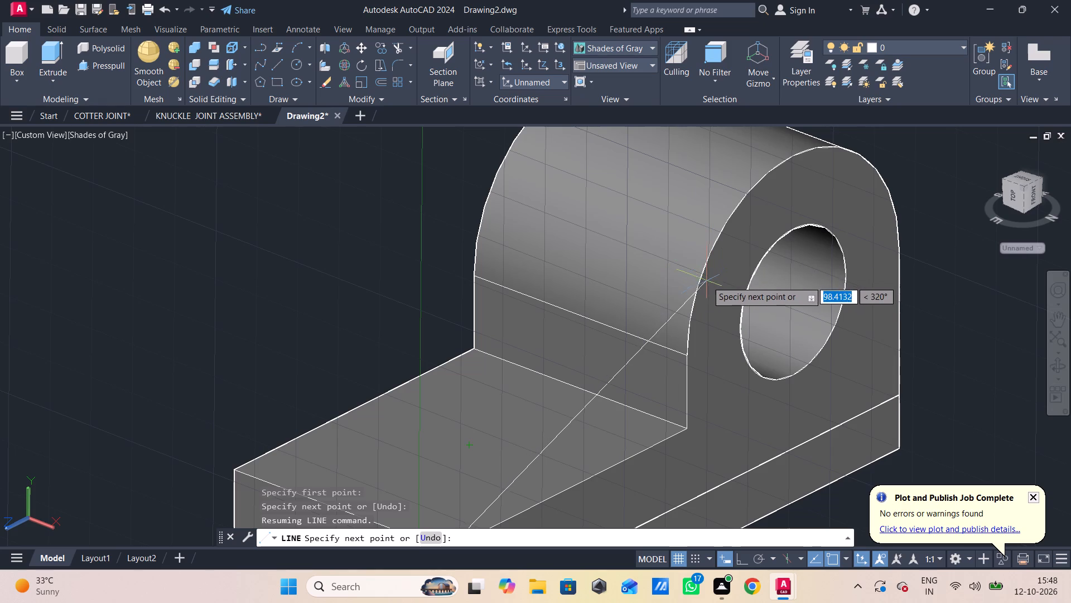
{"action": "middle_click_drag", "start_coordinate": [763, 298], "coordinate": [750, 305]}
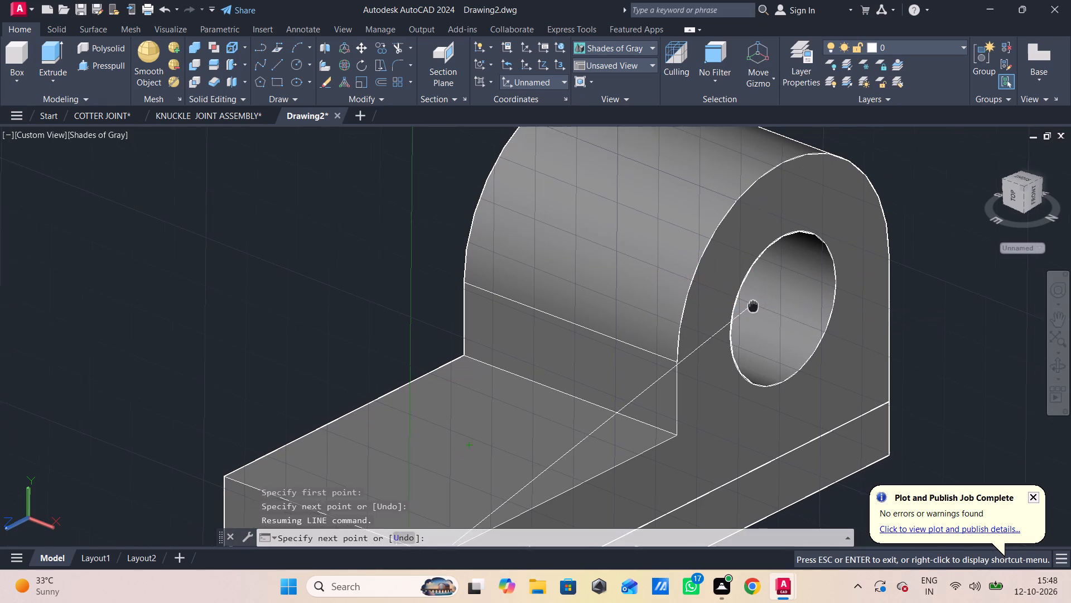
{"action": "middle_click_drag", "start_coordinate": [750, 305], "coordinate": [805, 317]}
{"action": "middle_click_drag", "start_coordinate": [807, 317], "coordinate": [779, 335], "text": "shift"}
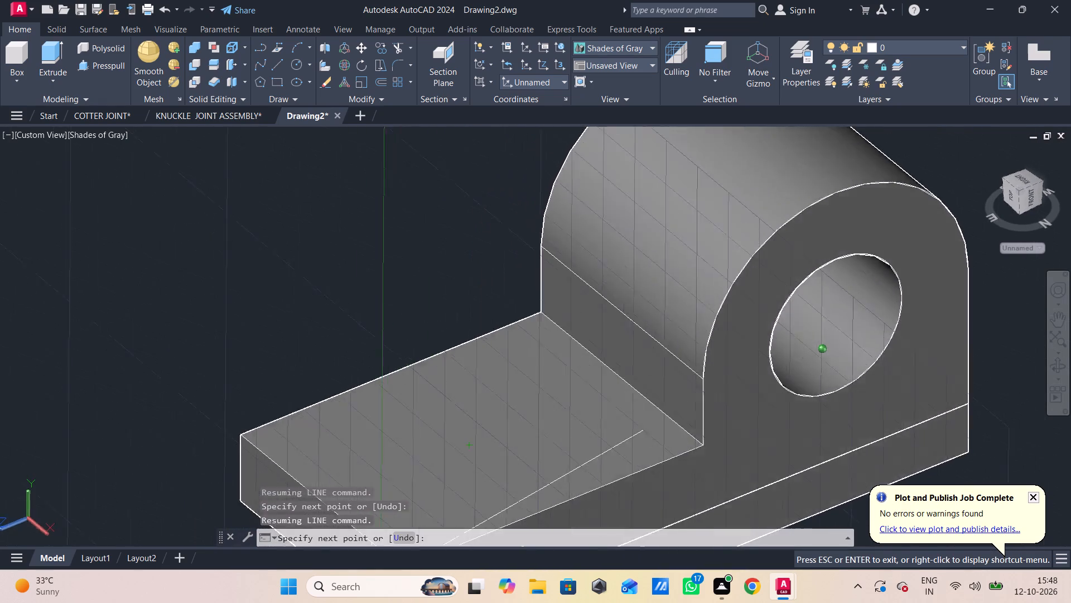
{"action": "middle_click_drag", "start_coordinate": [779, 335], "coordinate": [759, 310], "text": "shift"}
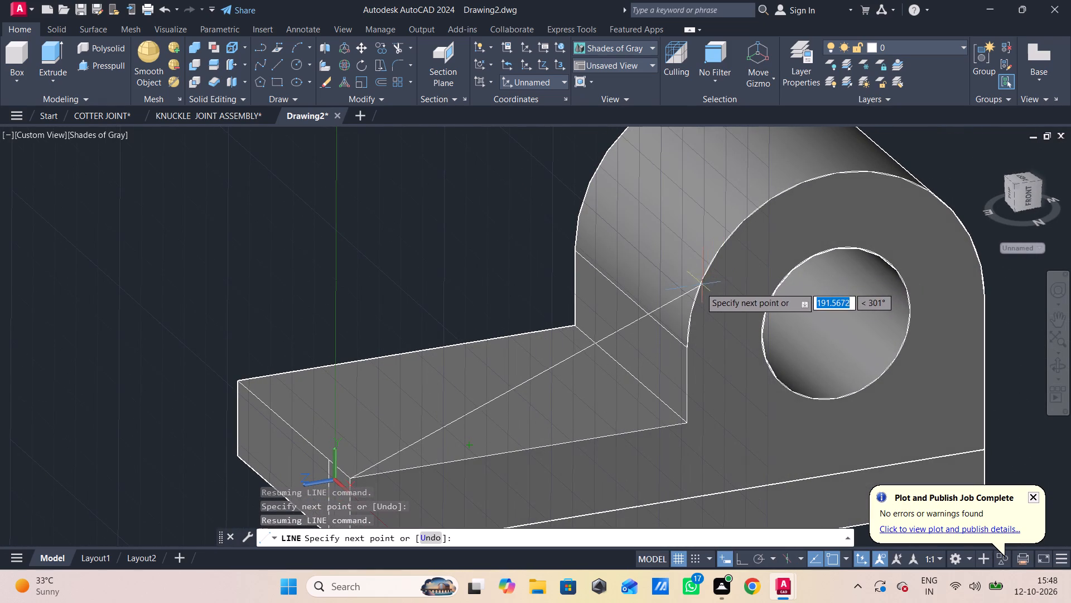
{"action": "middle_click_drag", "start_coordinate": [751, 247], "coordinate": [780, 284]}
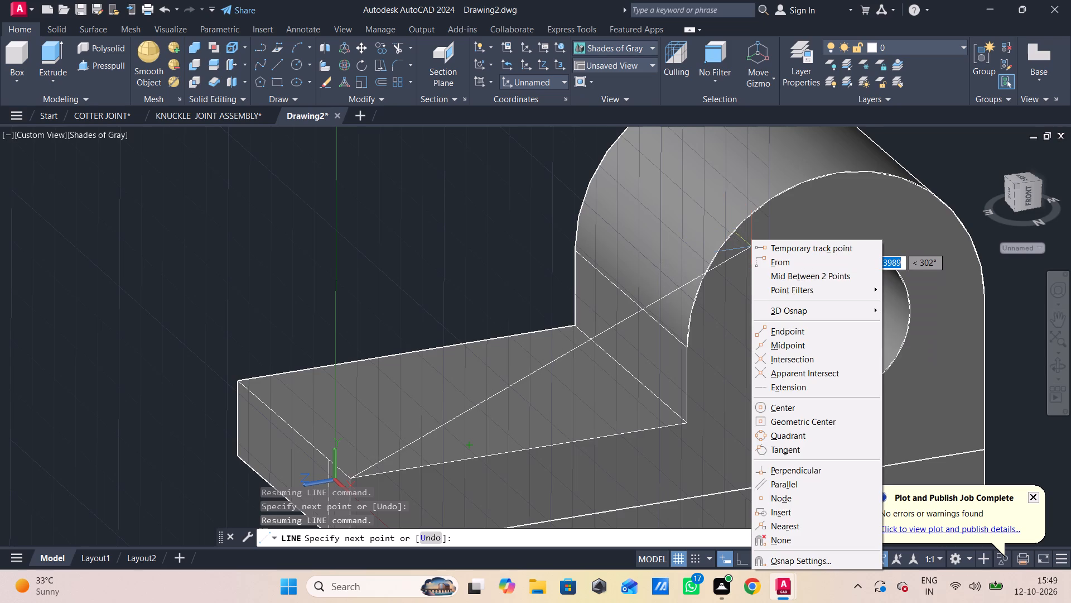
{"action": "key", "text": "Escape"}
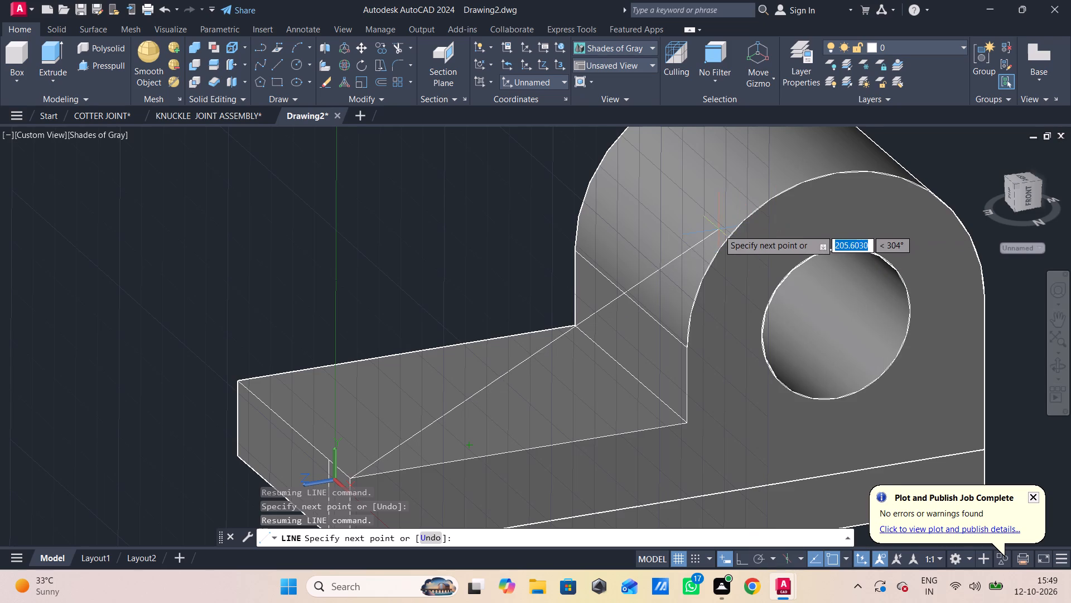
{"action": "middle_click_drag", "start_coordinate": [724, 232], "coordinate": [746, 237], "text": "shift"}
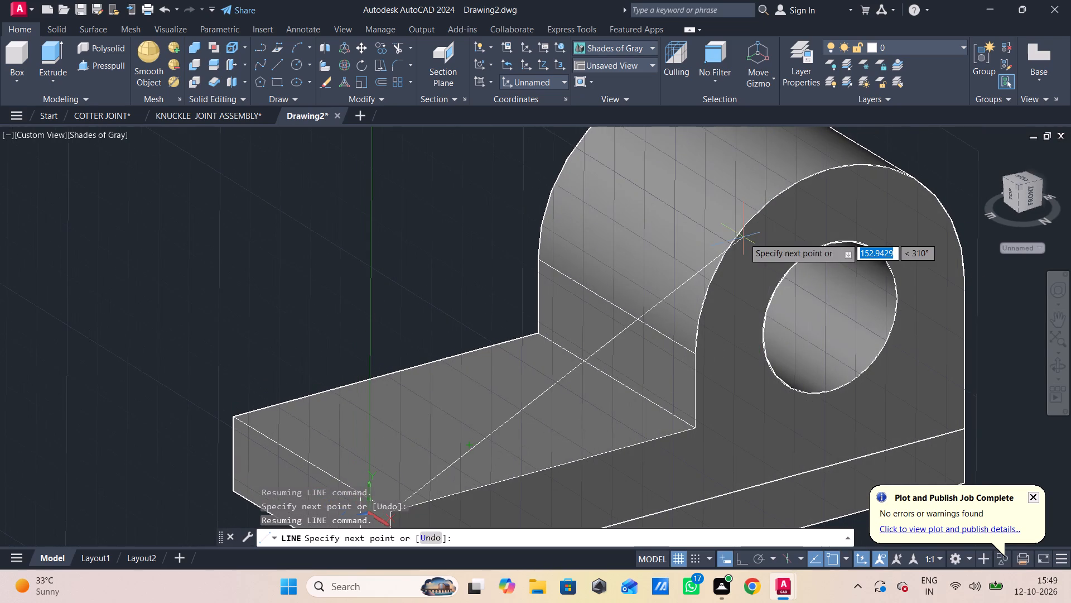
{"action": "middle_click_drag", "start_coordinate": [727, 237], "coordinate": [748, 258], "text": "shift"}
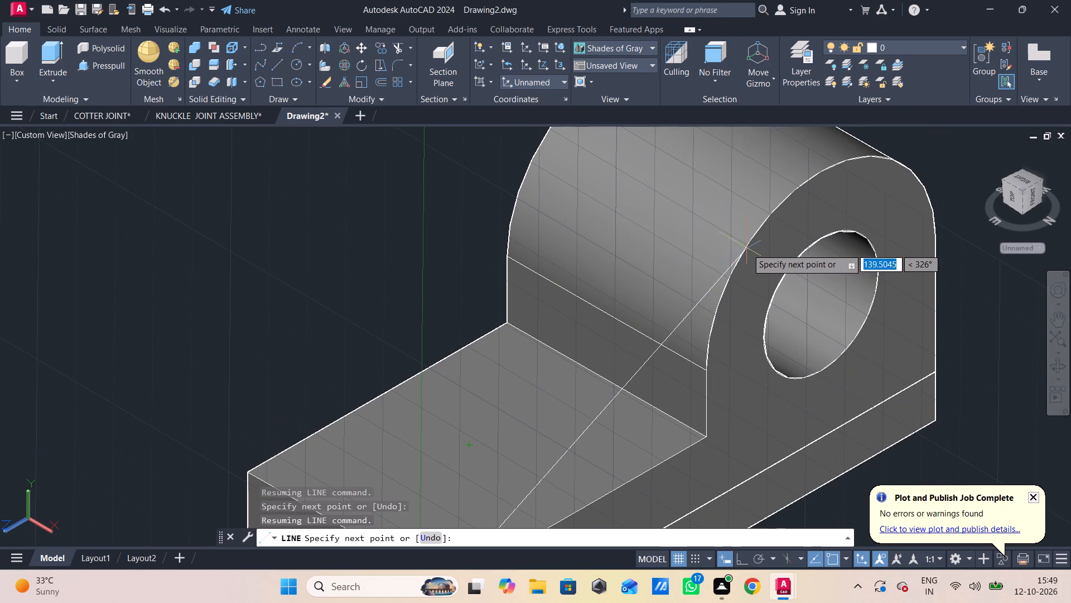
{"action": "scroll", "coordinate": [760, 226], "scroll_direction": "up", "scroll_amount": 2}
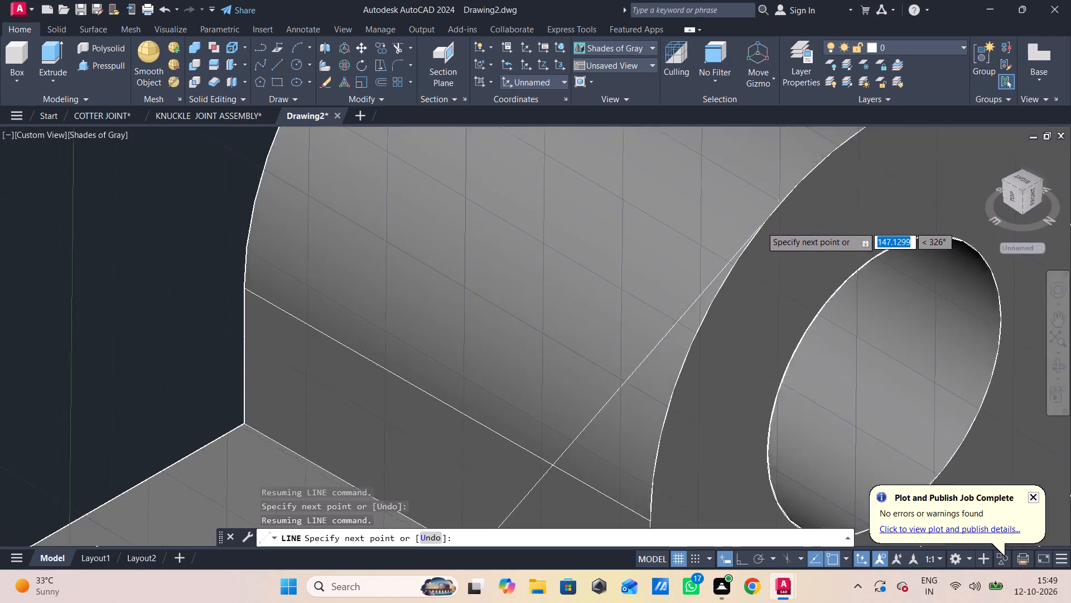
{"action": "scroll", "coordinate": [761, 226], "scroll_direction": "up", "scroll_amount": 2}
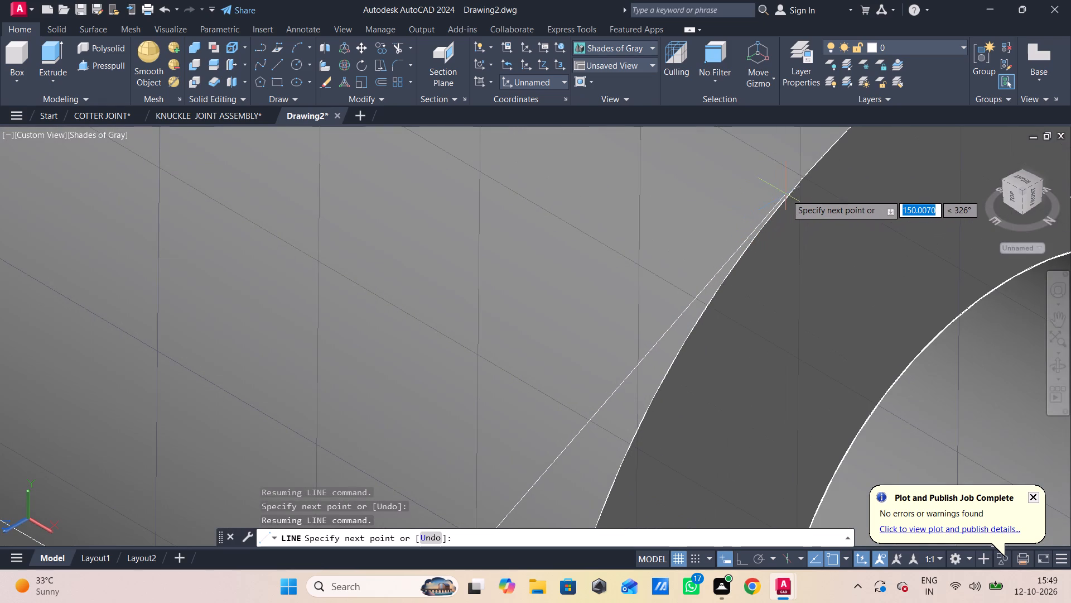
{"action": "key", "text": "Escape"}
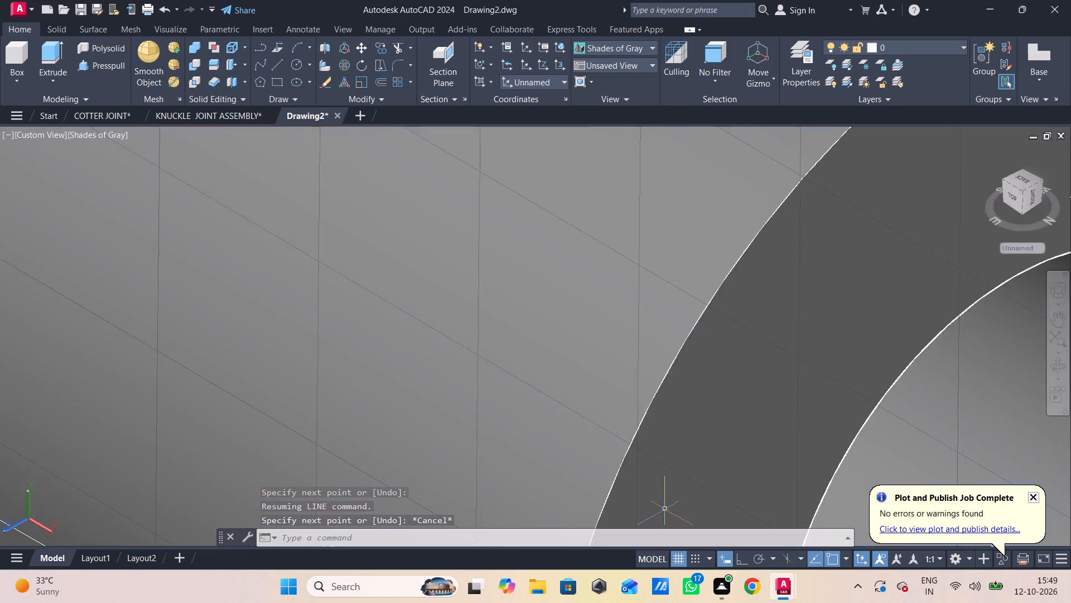
Undo back through the abandoned lines, the three-point UCS, the Right view switch and the erasure of the rib profile sketch.
{"action": "scroll", "coordinate": [580, 602], "scroll_direction": "down", "scroll_amount": 6}
{"action": "scroll", "coordinate": [541, 303], "scroll_direction": "down", "scroll_amount": 2}
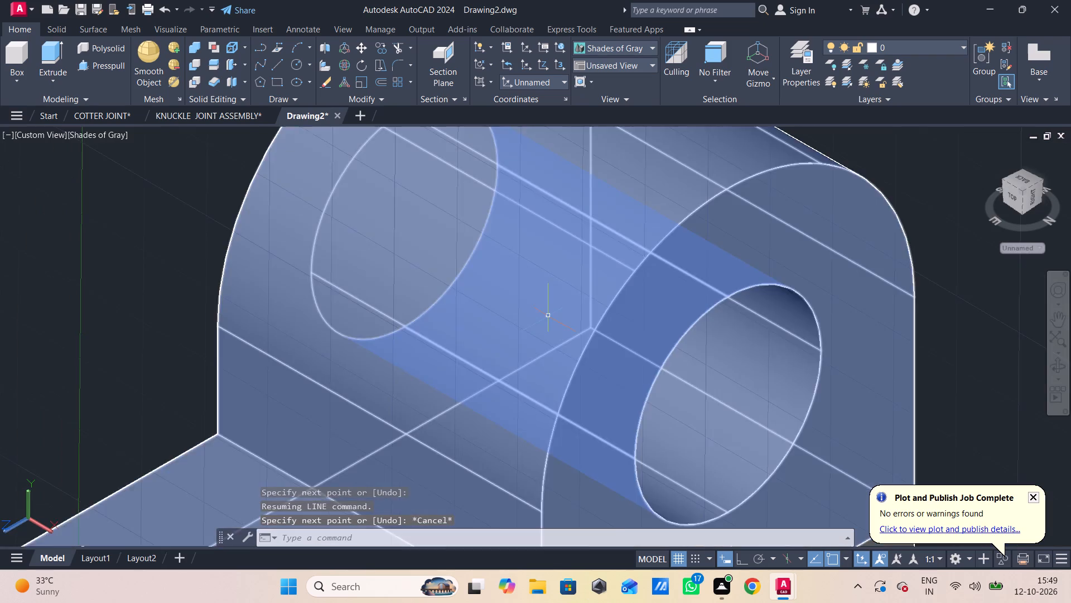
{"action": "scroll", "coordinate": [548, 317], "scroll_direction": "down", "scroll_amount": 2}
{"action": "middle_click_drag", "start_coordinate": [696, 393], "coordinate": [701, 337], "text": "ctrl"}
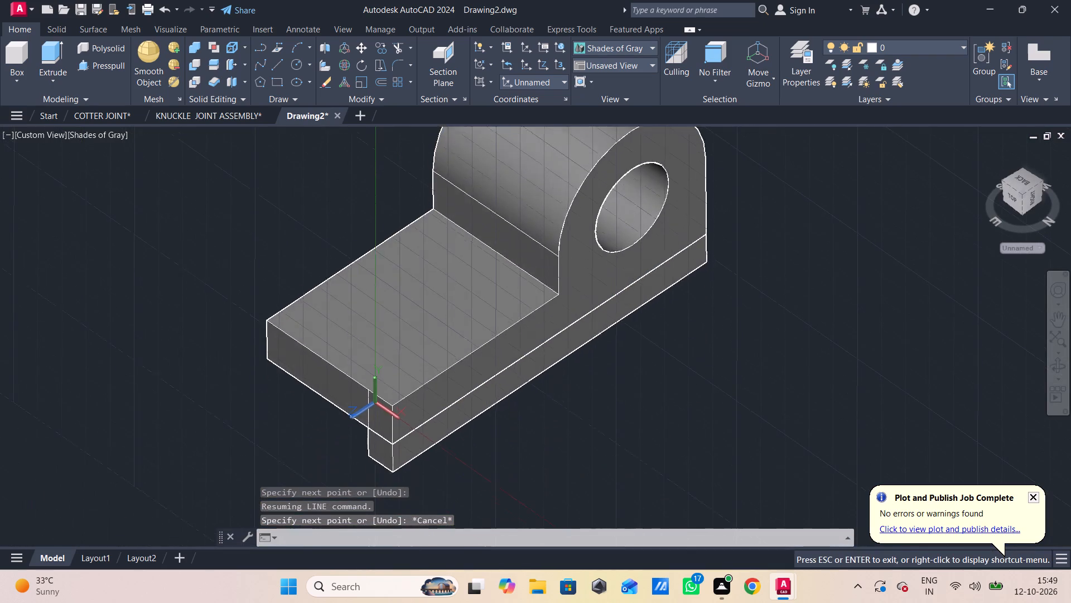
{"action": "middle_click_drag", "start_coordinate": [701, 337], "coordinate": [700, 361], "text": "ctrl"}
{"action": "key", "text": "ctrl+z"}
{"action": "key", "text": "Escape"}
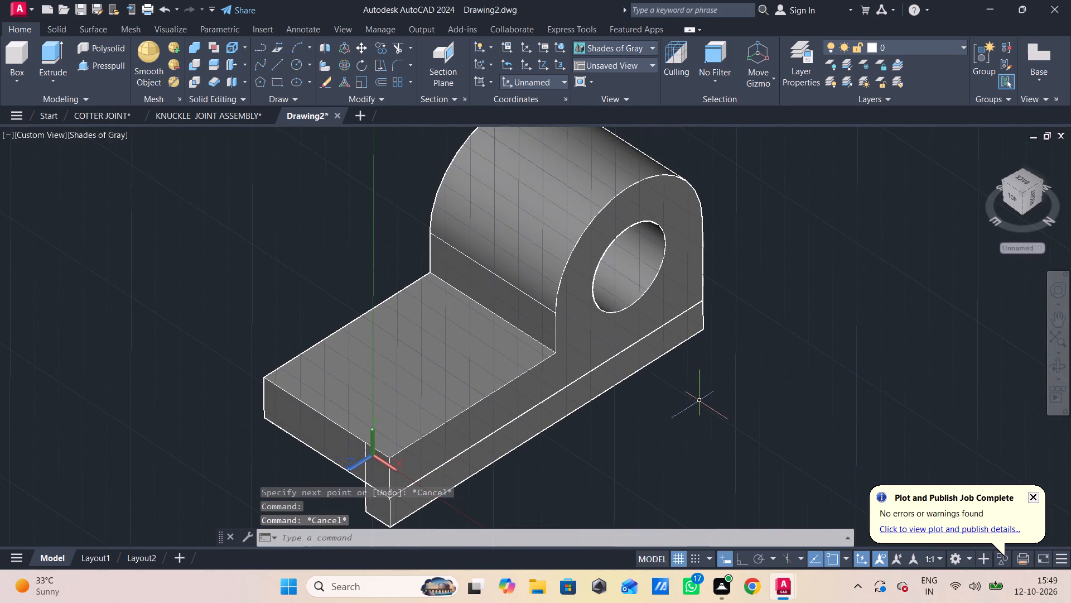
{"action": "key", "text": "ctrl+z"}
{"action": "key", "text": "ctrl+z"}
{"action": "key", "text": "ctrl+z"}
{"action": "key", "text": "ctrl+z"}
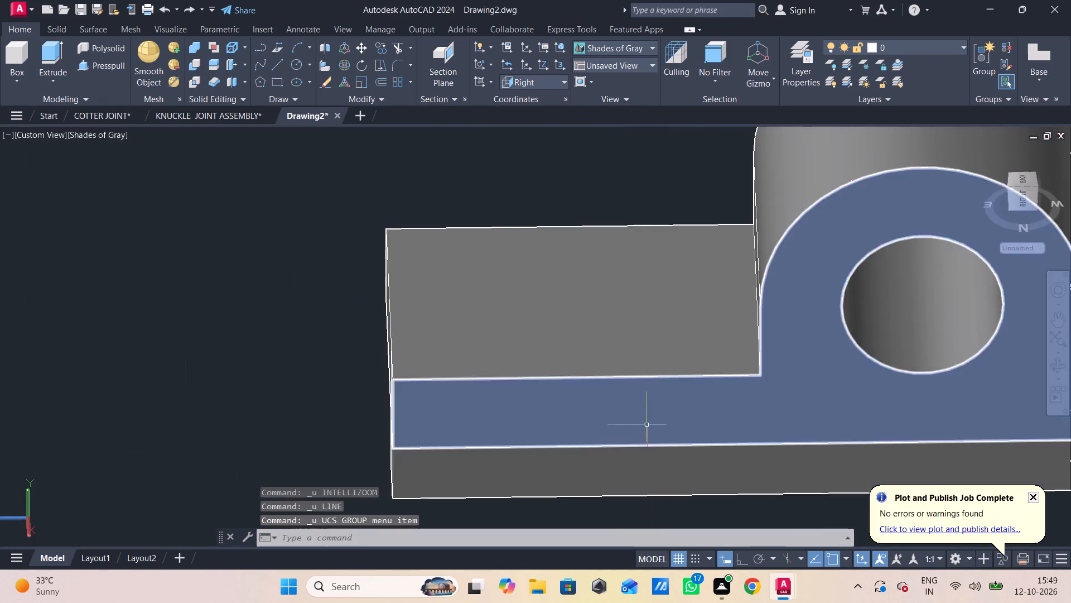
{"action": "key", "text": "ctrl+z"}
{"action": "key", "text": "ctrl+z"}
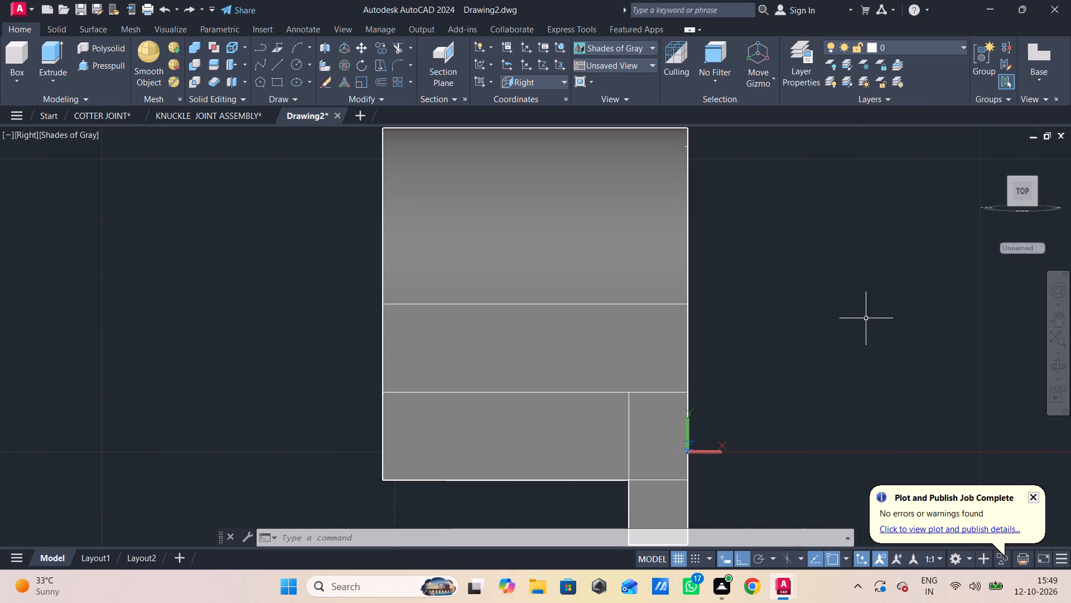
{"action": "middle_click_drag", "start_coordinate": [871, 319], "coordinate": [722, 366], "text": "shift"}
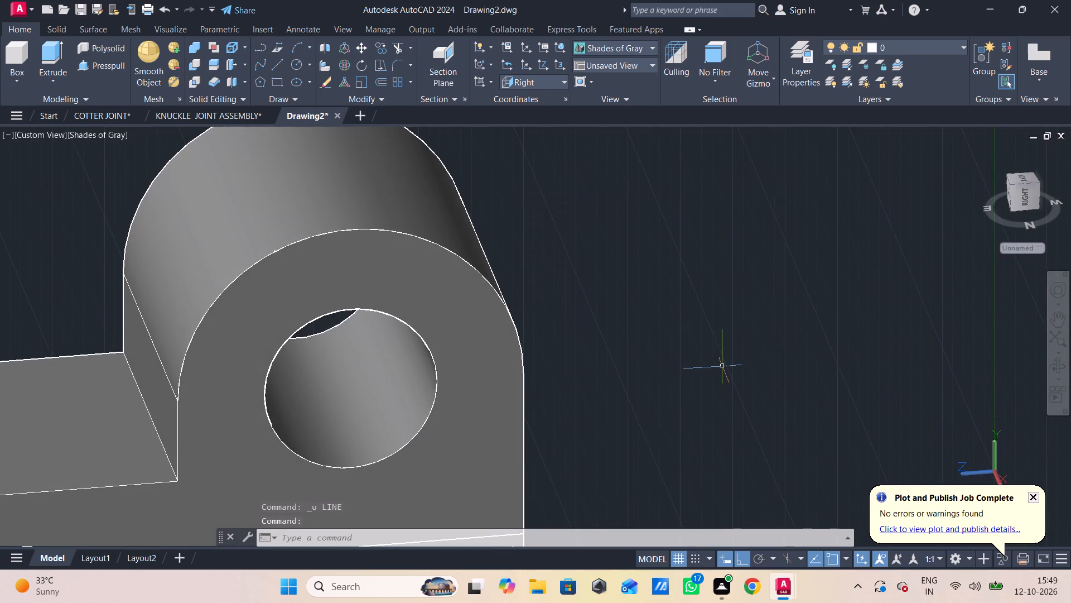
{"action": "scroll", "coordinate": [722, 366], "scroll_direction": "down", "scroll_amount": 1}
{"action": "key", "text": "ctrl+z"}
{"action": "key", "text": "ctrl+z"}
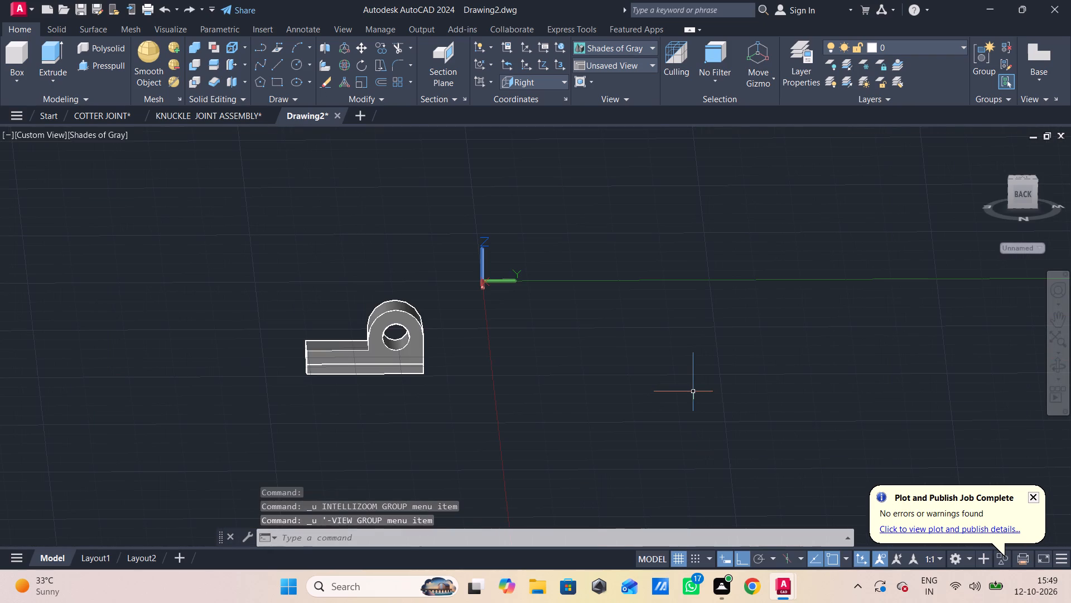
{"action": "key", "text": "ctrl+z"}
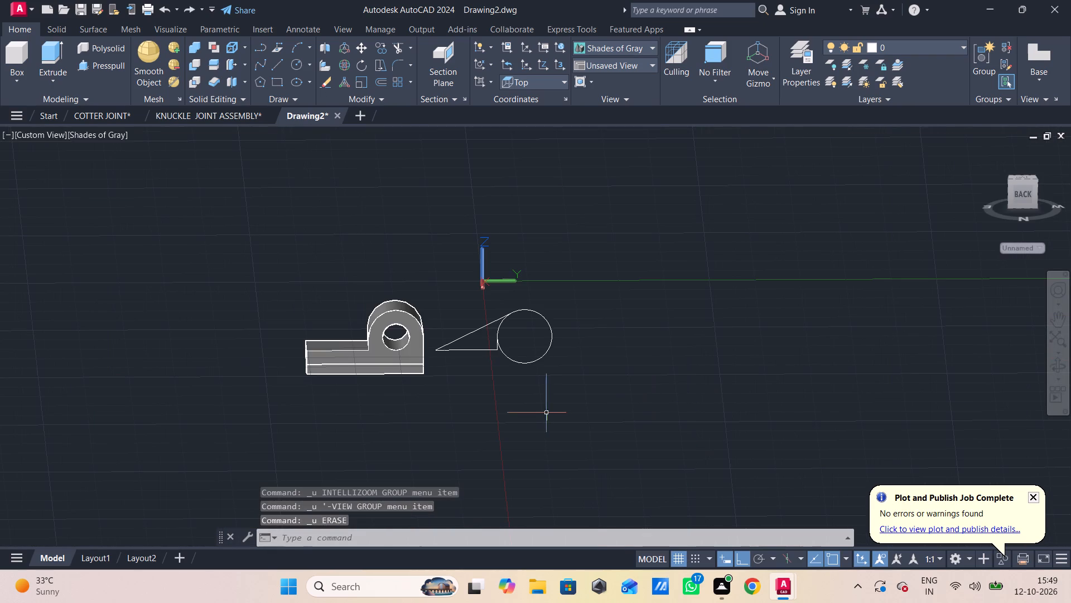
Examine closely where the short vertical line meets the circle in the rib profile sketch, and look over the whole profile.
{"action": "scroll", "coordinate": [493, 402], "scroll_direction": "up", "scroll_amount": 5}
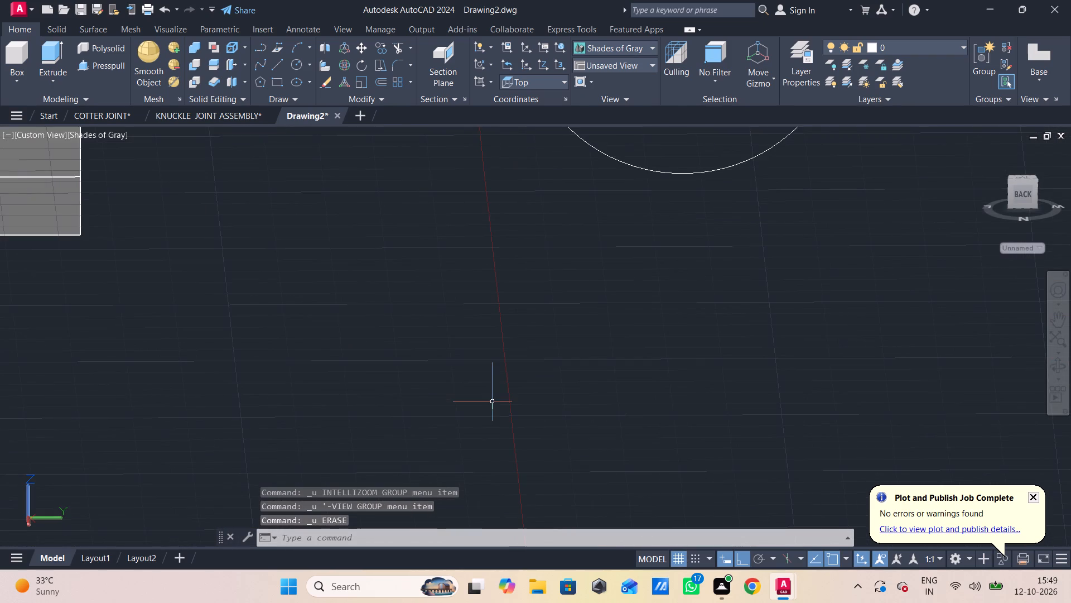
{"action": "middle_click_drag", "start_coordinate": [493, 402], "coordinate": [539, 567]}
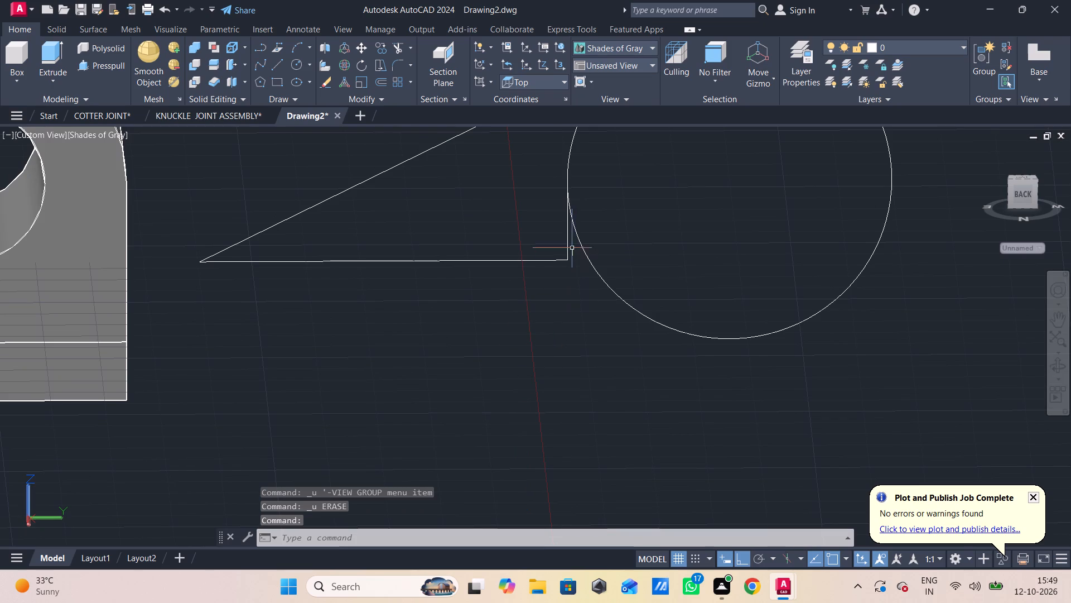
{"action": "middle_click_drag", "start_coordinate": [572, 248], "coordinate": [634, 345]}
{"action": "scroll", "coordinate": [634, 343], "scroll_direction": "up", "scroll_amount": 4}
{"action": "middle_click_drag", "start_coordinate": [633, 339], "coordinate": [702, 484]}
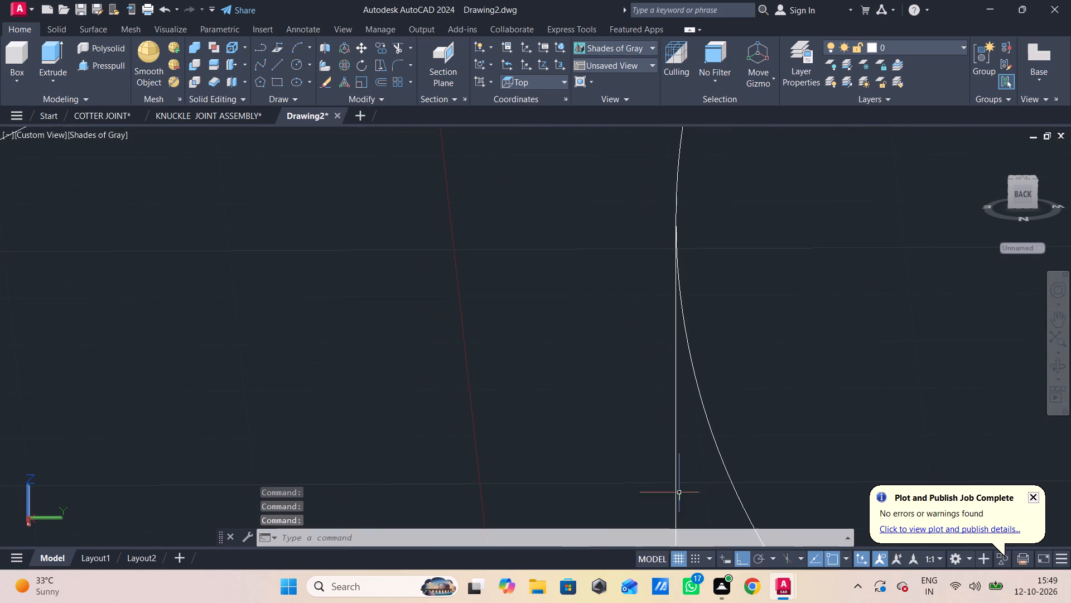
{"action": "scroll", "coordinate": [679, 283], "scroll_direction": "up", "scroll_amount": 3}
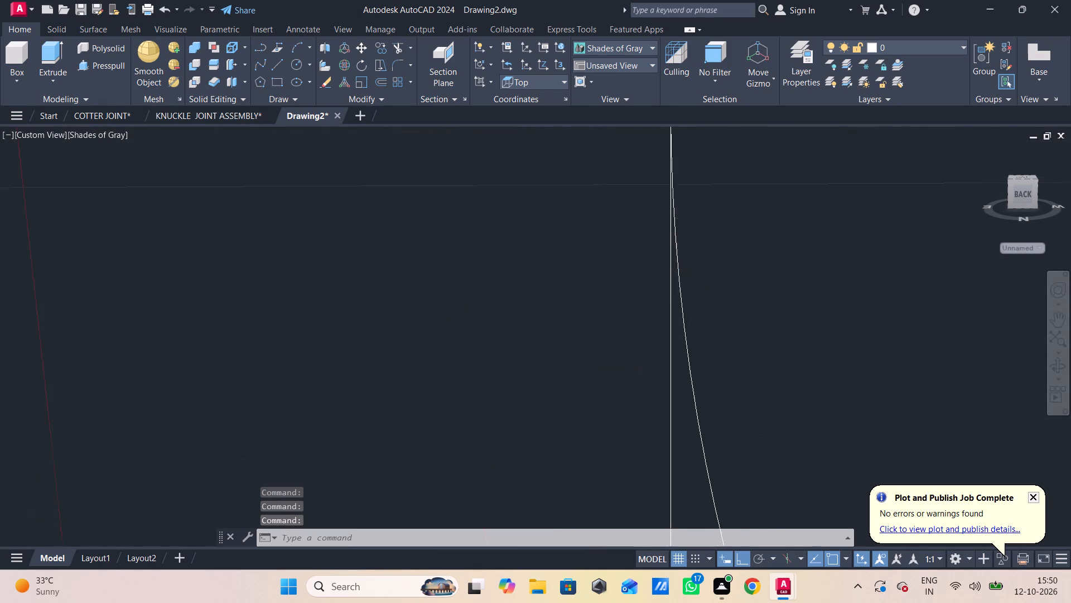
{"action": "scroll", "coordinate": [679, 283], "scroll_direction": "up", "scroll_amount": 1}
{"action": "middle_click_drag", "start_coordinate": [679, 283], "coordinate": [711, 504]}
{"action": "scroll", "coordinate": [705, 363], "scroll_direction": "up", "scroll_amount": 3}
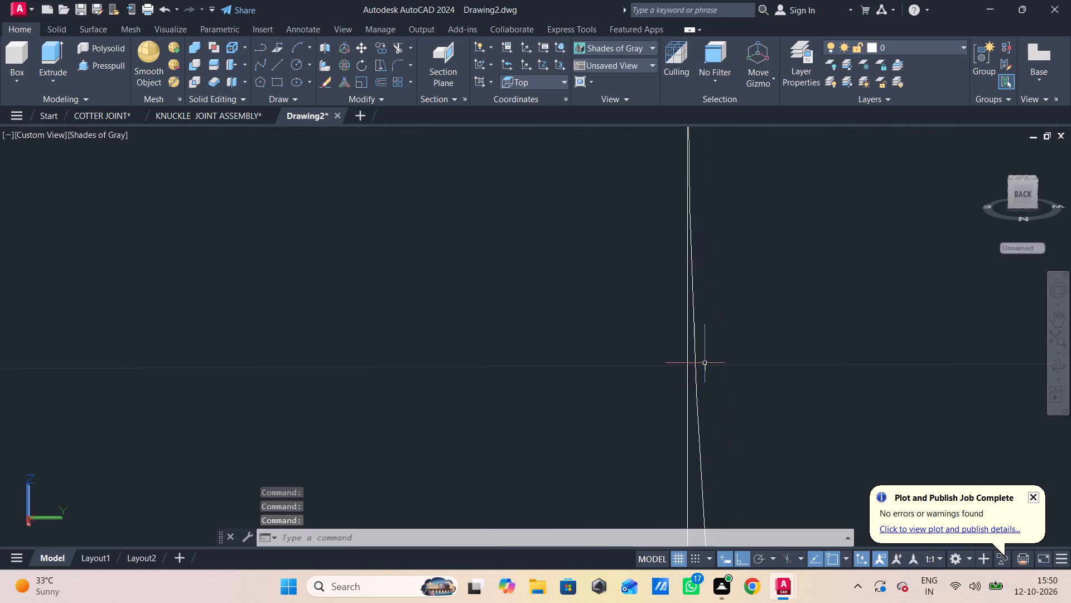
{"action": "scroll", "coordinate": [705, 363], "scroll_direction": "up", "scroll_amount": 1}
{"action": "middle_click_drag", "start_coordinate": [705, 363], "coordinate": [709, 602]}
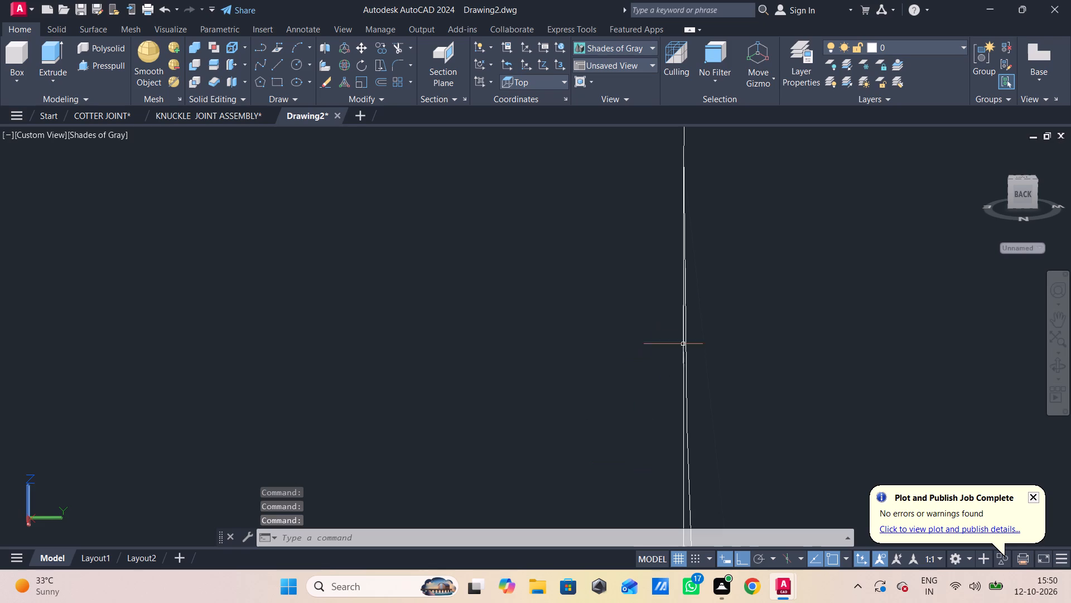
{"action": "scroll", "coordinate": [698, 332], "scroll_direction": "up", "scroll_amount": 4}
{"action": "middle_click_drag", "start_coordinate": [688, 329], "coordinate": [709, 602]}
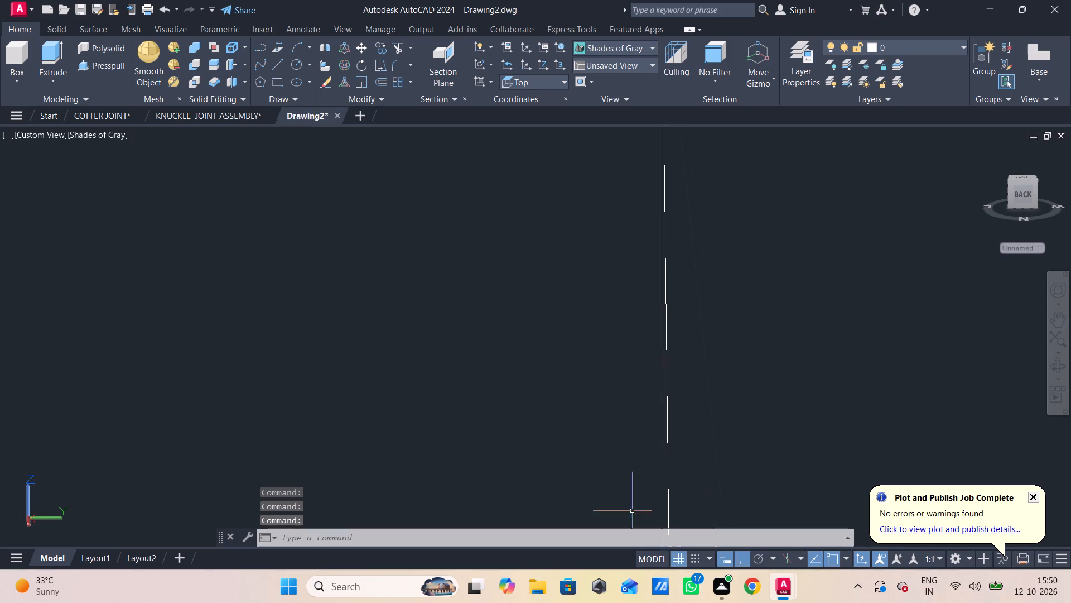
{"action": "scroll", "coordinate": [663, 401], "scroll_direction": "up", "scroll_amount": 1}
{"action": "middle_click_drag", "start_coordinate": [663, 403], "coordinate": [657, 602]}
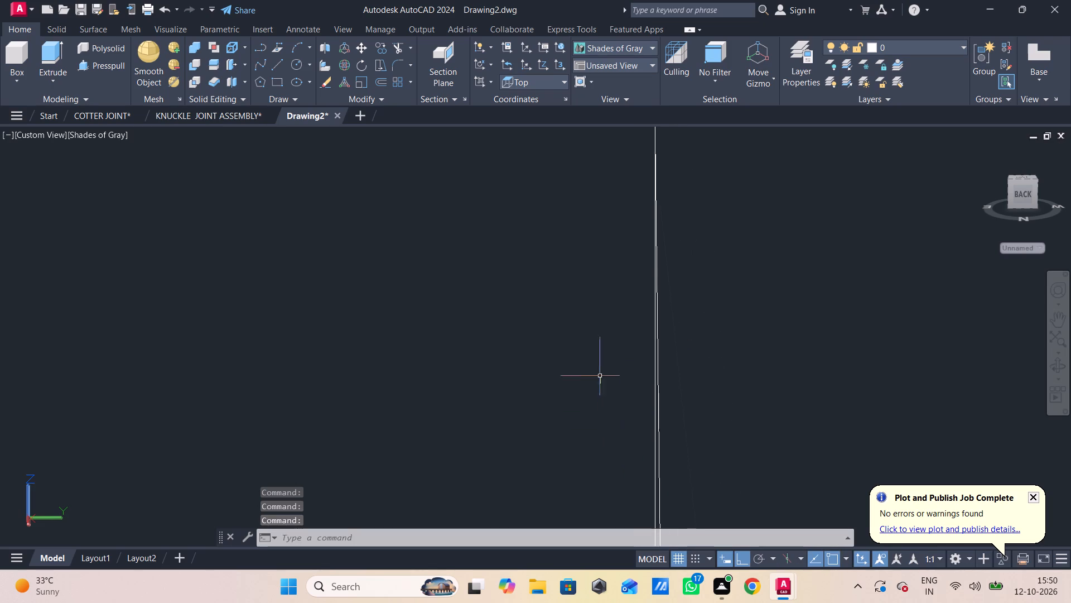
{"action": "scroll", "coordinate": [676, 246], "scroll_direction": "up", "scroll_amount": 3}
{"action": "middle_click_drag", "start_coordinate": [676, 246], "coordinate": [699, 516]}
{"action": "scroll", "coordinate": [639, 328], "scroll_direction": "up", "scroll_amount": 4}
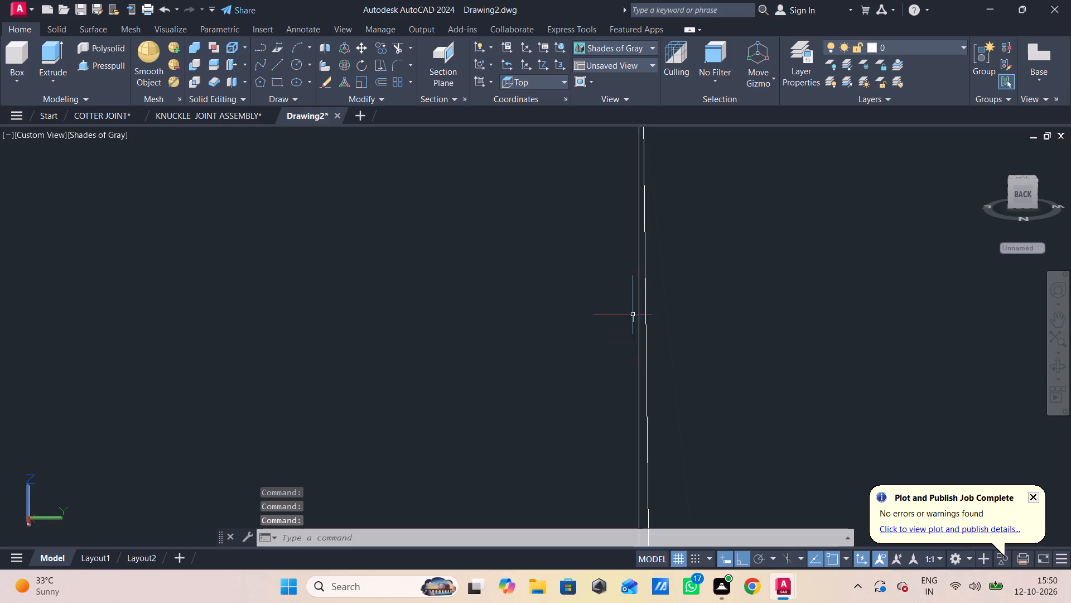
{"action": "middle_click_drag", "start_coordinate": [633, 324], "coordinate": [618, 602]}
{"action": "scroll", "coordinate": [624, 212], "scroll_direction": "up", "scroll_amount": 1}
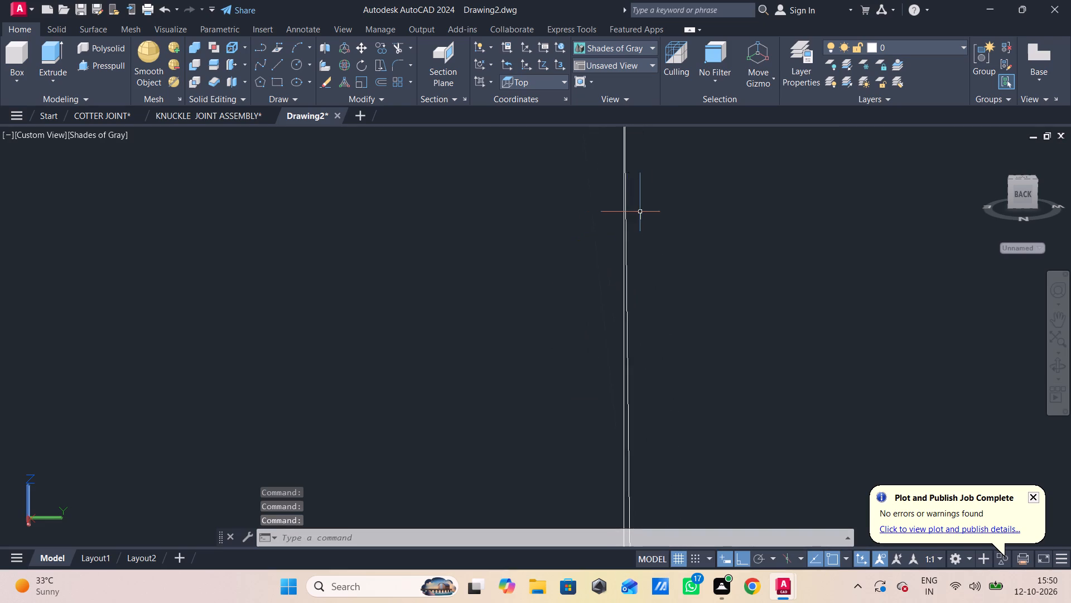
{"action": "scroll", "coordinate": [640, 212], "scroll_direction": "up", "scroll_amount": 3}
{"action": "middle_click_drag", "start_coordinate": [634, 207], "coordinate": [656, 549]}
{"action": "scroll", "coordinate": [654, 537], "scroll_direction": "down", "scroll_amount": 1}
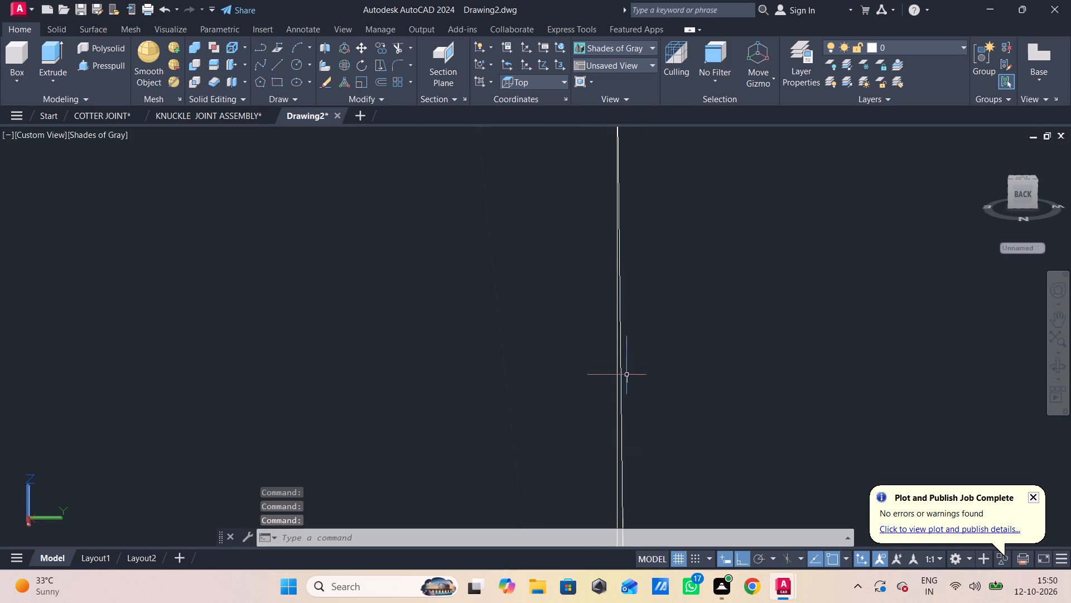
{"action": "scroll", "coordinate": [625, 291], "scroll_direction": "up", "scroll_amount": 3}
{"action": "scroll", "coordinate": [625, 291], "scroll_direction": "down", "scroll_amount": 9}
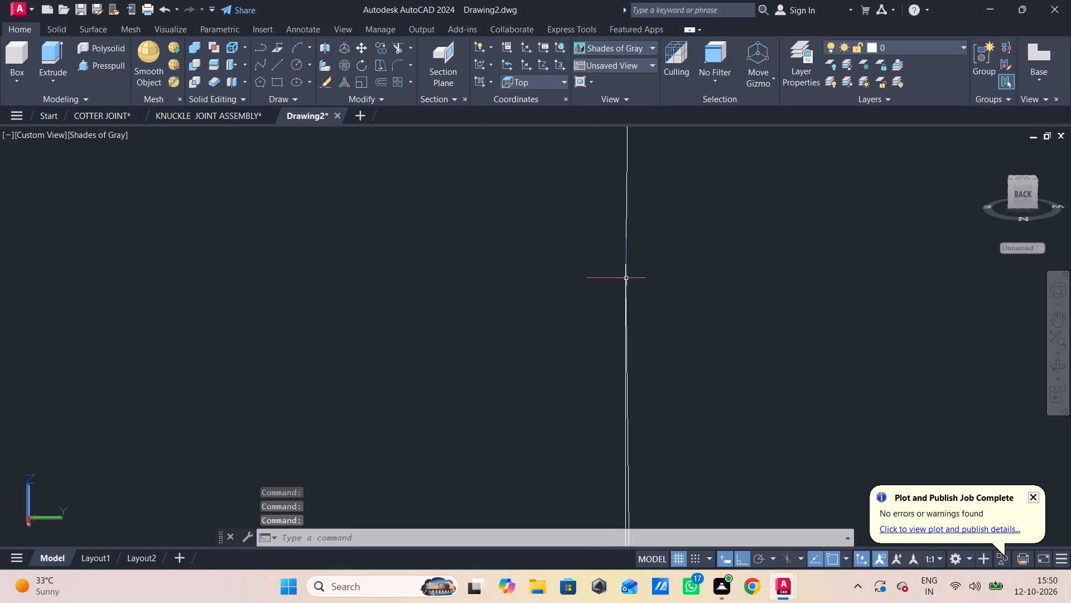
{"action": "scroll", "coordinate": [626, 279], "scroll_direction": "down", "scroll_amount": 14}
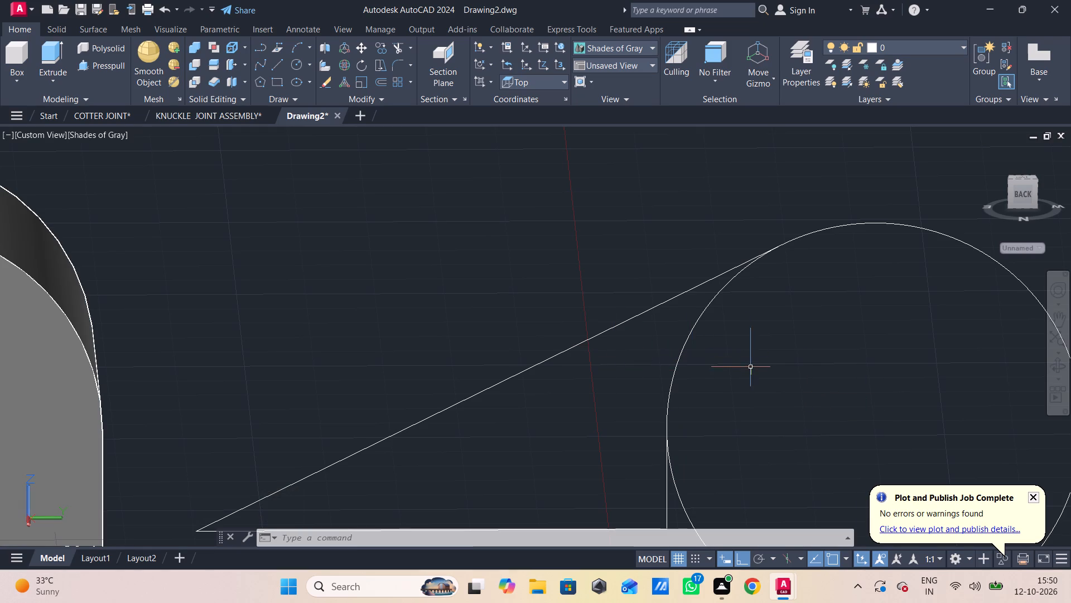
{"action": "middle_click_drag", "start_coordinate": [744, 342], "coordinate": [485, 229]}
{"action": "scroll", "coordinate": [416, 352], "scroll_direction": "up", "scroll_amount": 1}
{"action": "middle_click", "coordinate": [461, 343]}
{"action": "scroll", "coordinate": [461, 343], "scroll_direction": "up", "scroll_amount": 1}
{"action": "scroll", "coordinate": [463, 324], "scroll_direction": "down", "scroll_amount": 3}
{"action": "scroll", "coordinate": [470, 324], "scroll_direction": "up", "scroll_amount": 1}
{"action": "middle_click_drag", "start_coordinate": [470, 324], "coordinate": [458, 288]}
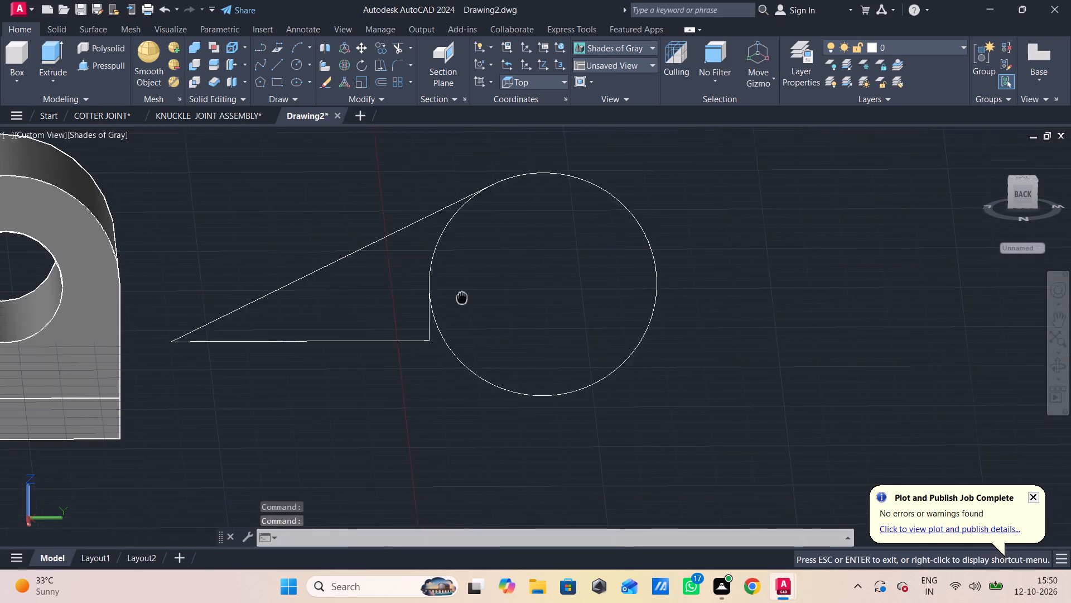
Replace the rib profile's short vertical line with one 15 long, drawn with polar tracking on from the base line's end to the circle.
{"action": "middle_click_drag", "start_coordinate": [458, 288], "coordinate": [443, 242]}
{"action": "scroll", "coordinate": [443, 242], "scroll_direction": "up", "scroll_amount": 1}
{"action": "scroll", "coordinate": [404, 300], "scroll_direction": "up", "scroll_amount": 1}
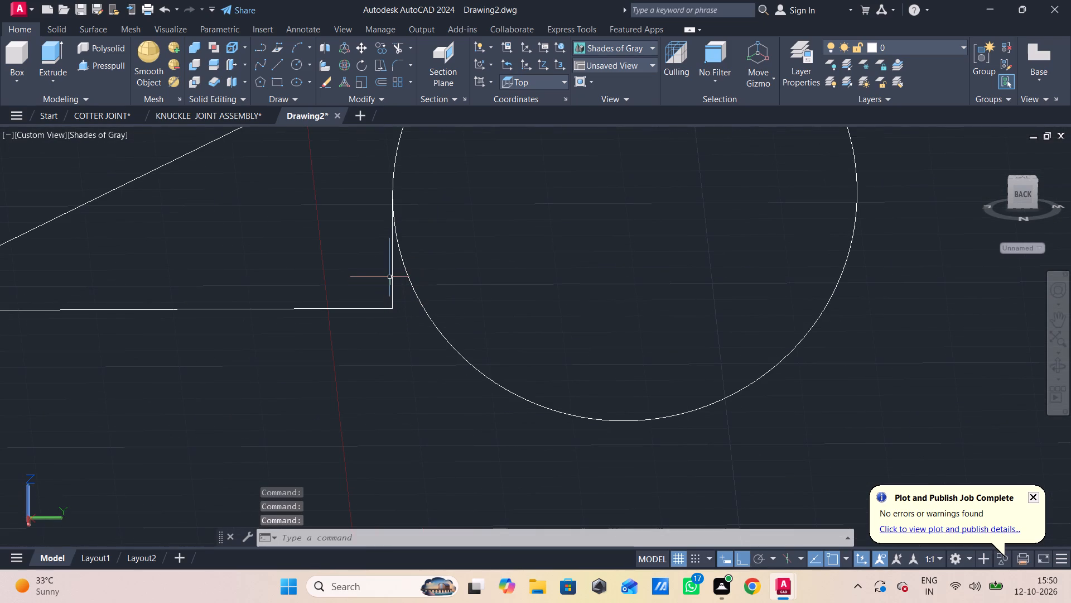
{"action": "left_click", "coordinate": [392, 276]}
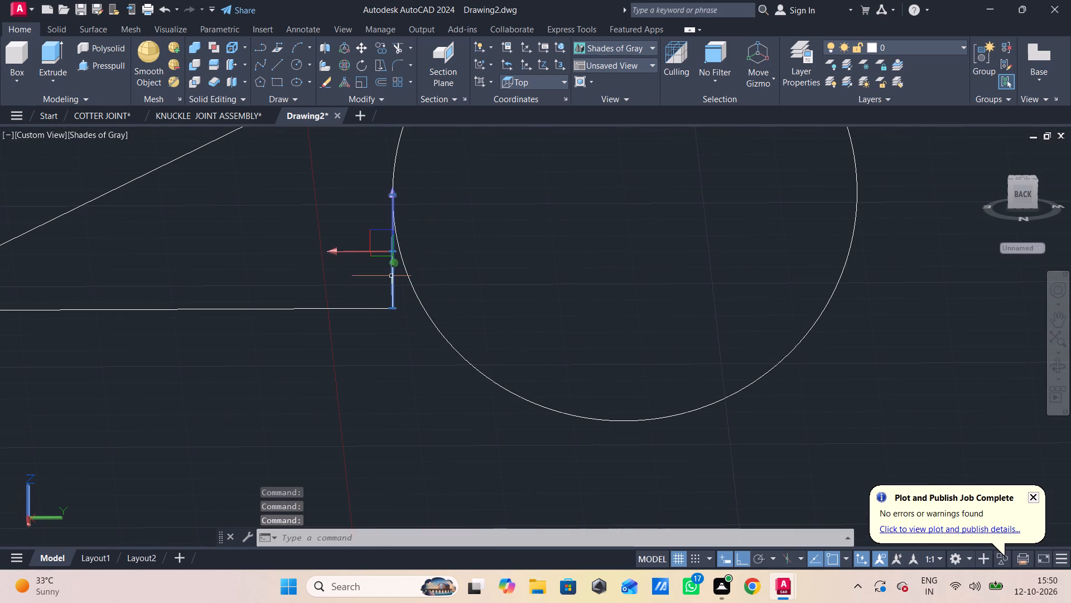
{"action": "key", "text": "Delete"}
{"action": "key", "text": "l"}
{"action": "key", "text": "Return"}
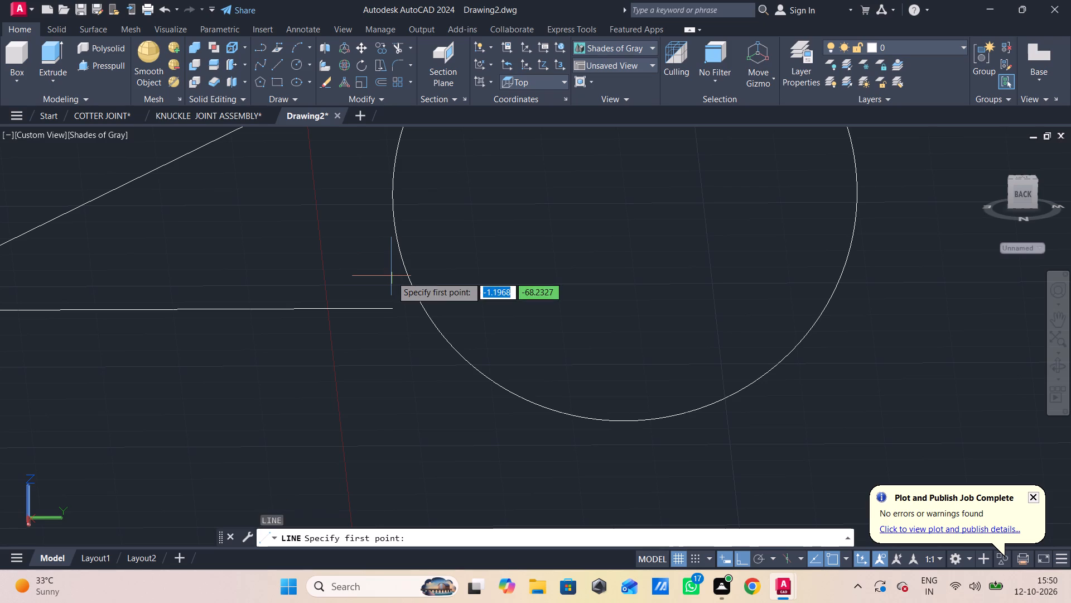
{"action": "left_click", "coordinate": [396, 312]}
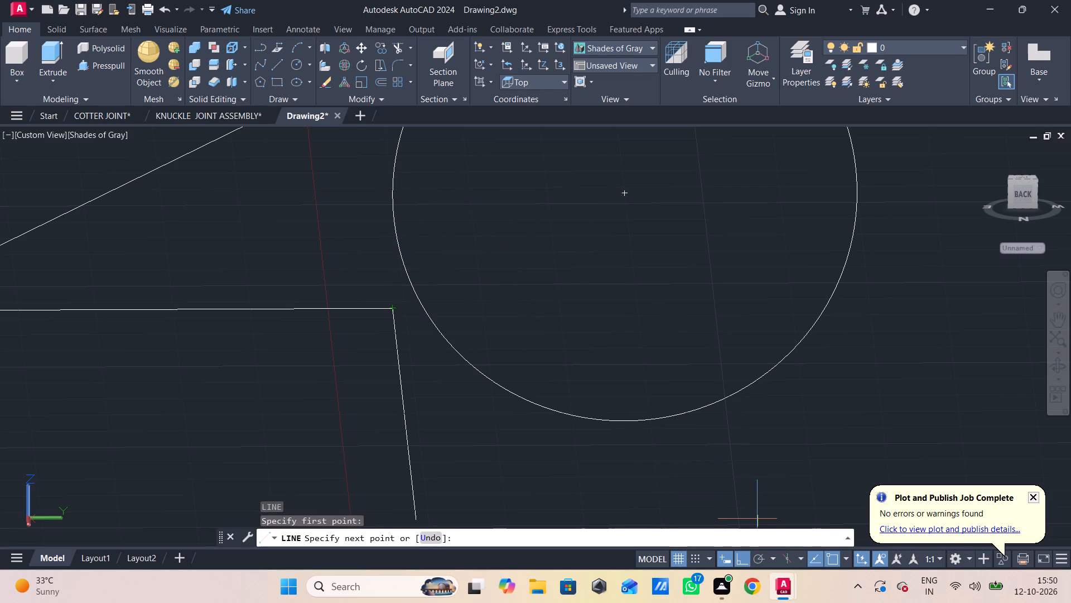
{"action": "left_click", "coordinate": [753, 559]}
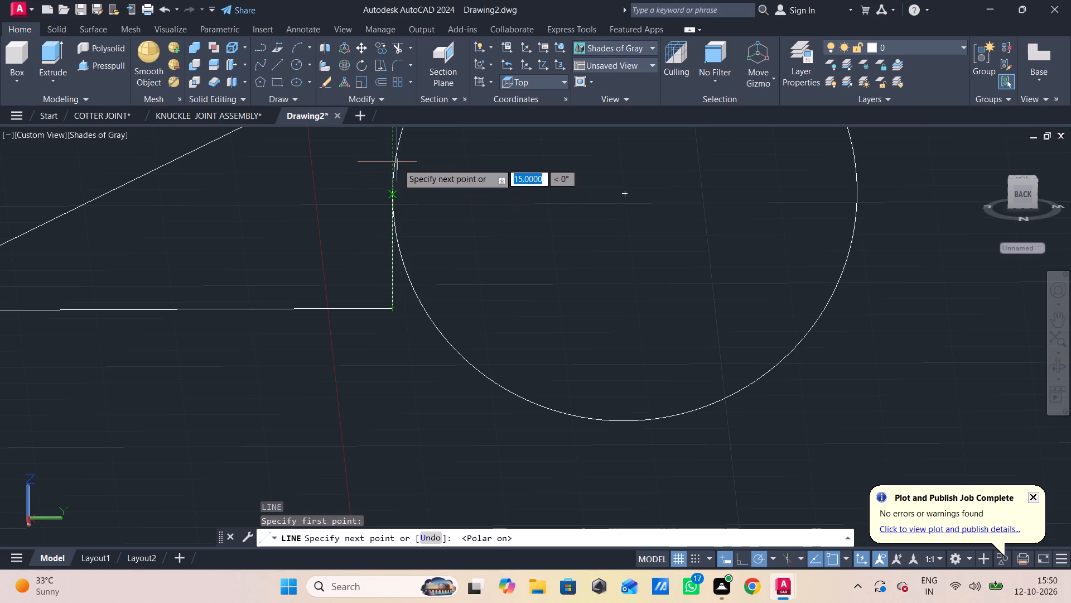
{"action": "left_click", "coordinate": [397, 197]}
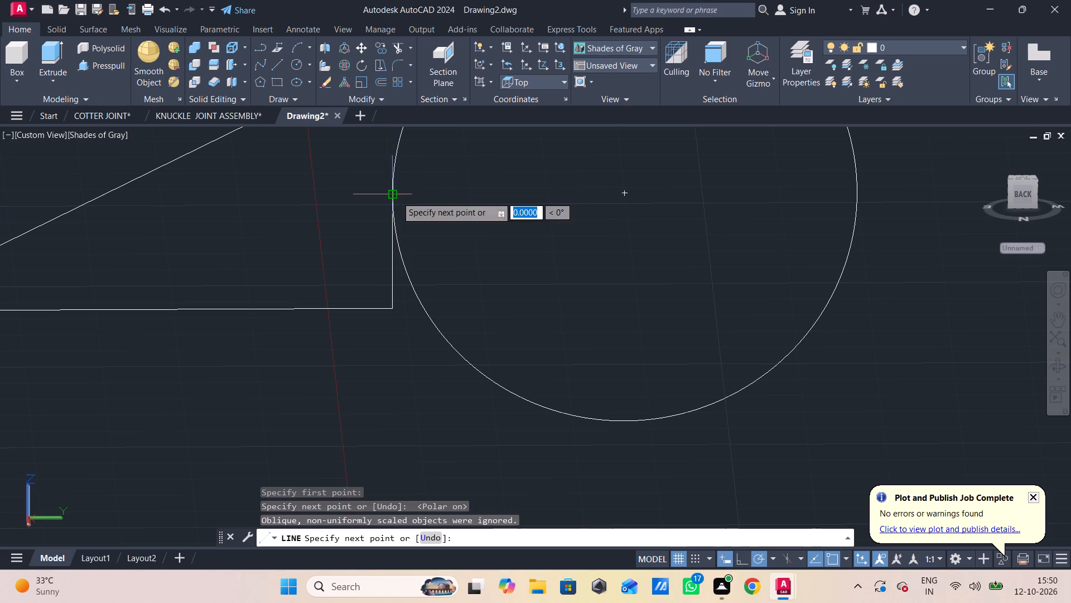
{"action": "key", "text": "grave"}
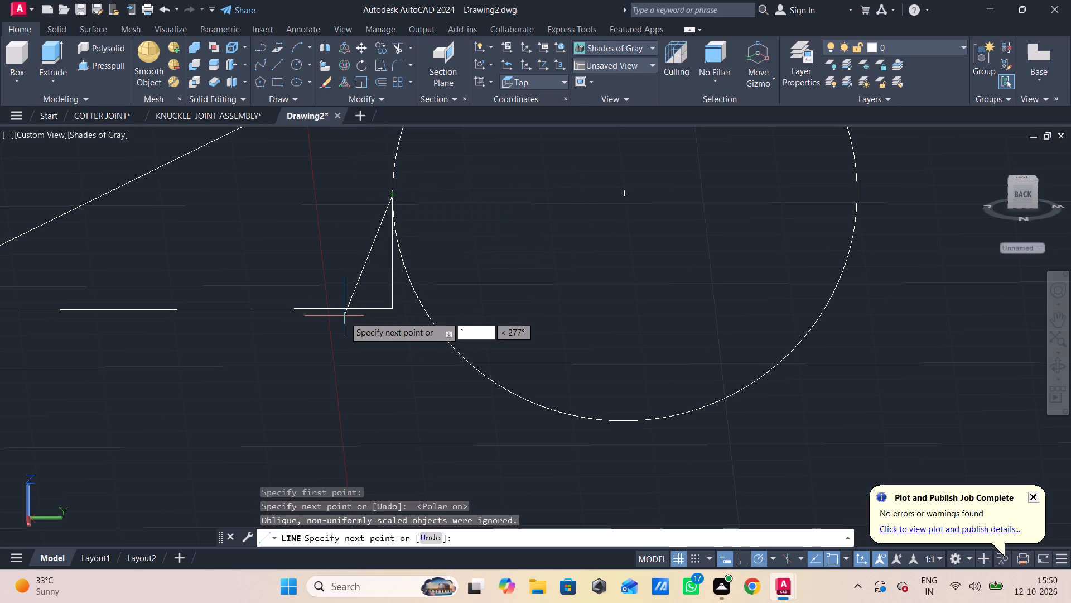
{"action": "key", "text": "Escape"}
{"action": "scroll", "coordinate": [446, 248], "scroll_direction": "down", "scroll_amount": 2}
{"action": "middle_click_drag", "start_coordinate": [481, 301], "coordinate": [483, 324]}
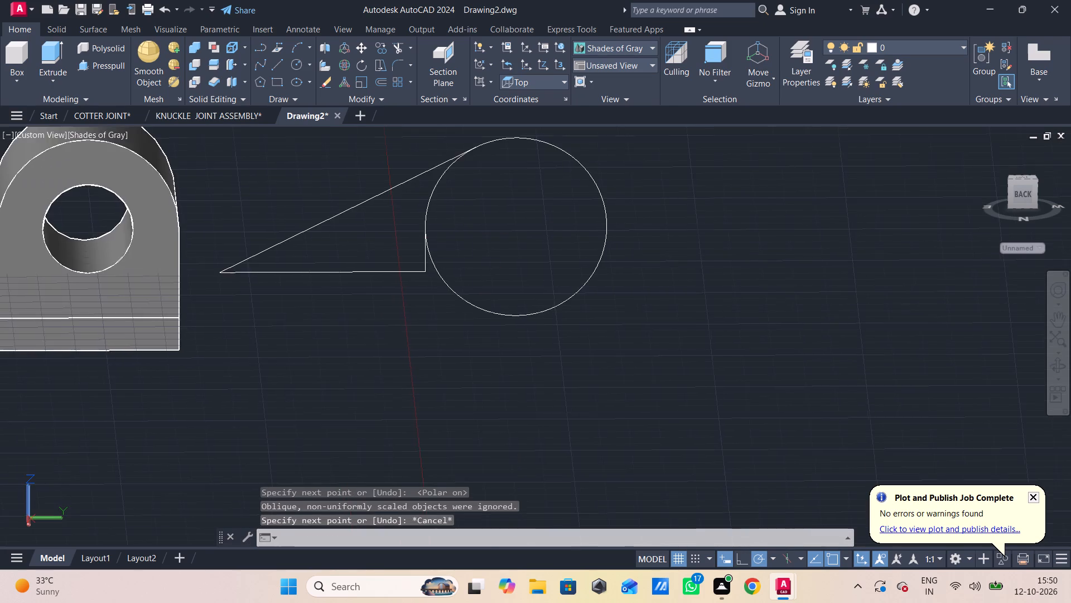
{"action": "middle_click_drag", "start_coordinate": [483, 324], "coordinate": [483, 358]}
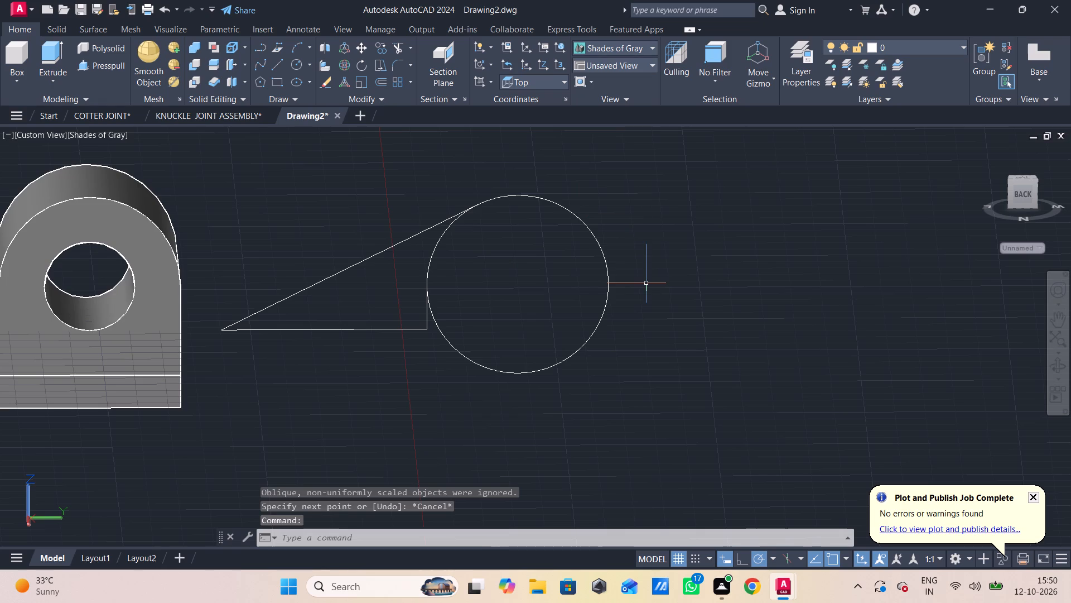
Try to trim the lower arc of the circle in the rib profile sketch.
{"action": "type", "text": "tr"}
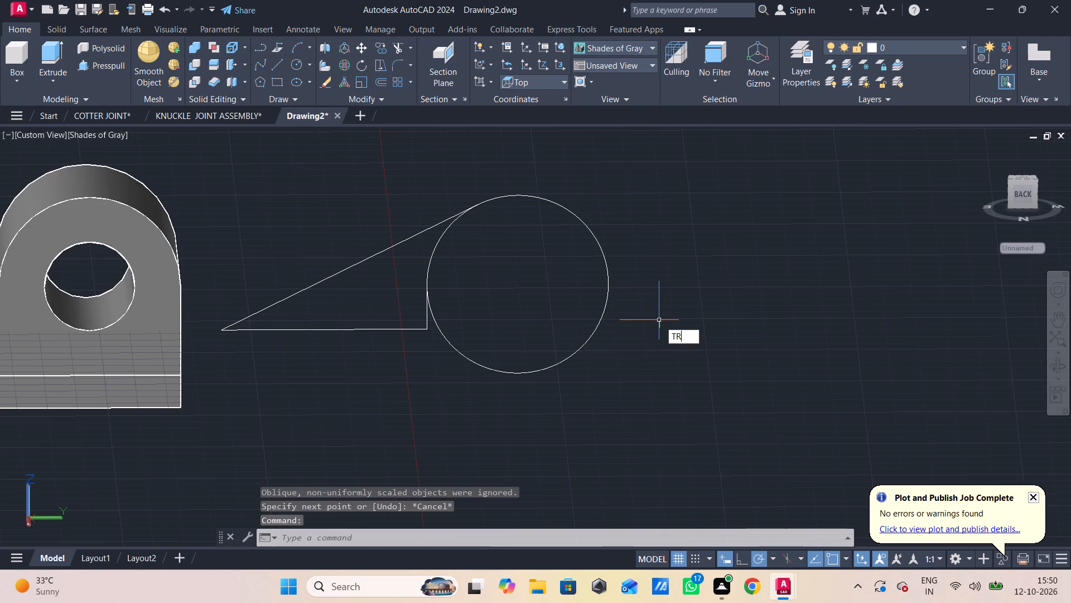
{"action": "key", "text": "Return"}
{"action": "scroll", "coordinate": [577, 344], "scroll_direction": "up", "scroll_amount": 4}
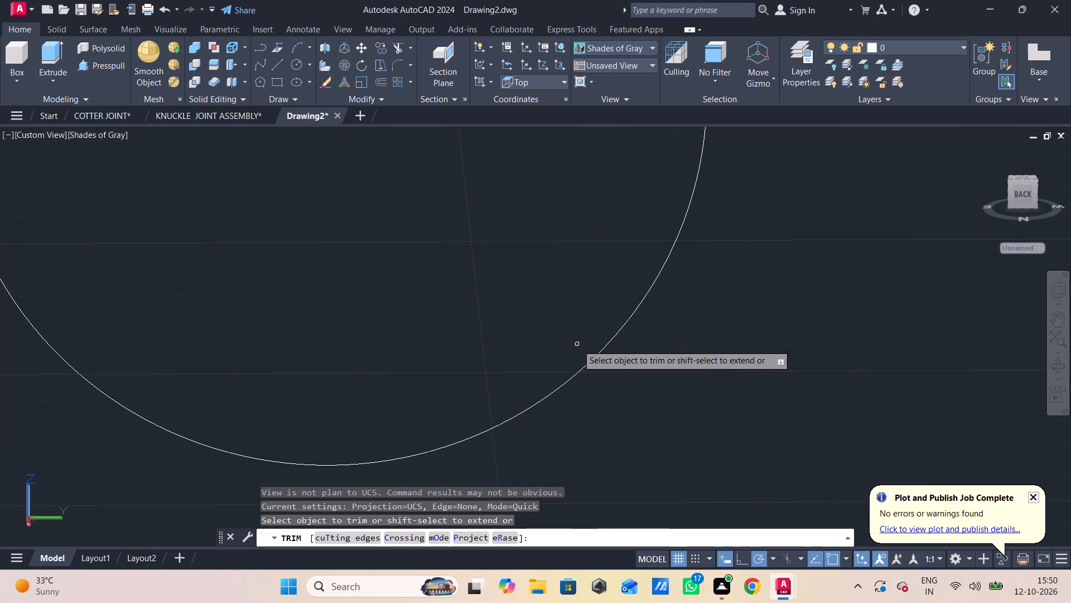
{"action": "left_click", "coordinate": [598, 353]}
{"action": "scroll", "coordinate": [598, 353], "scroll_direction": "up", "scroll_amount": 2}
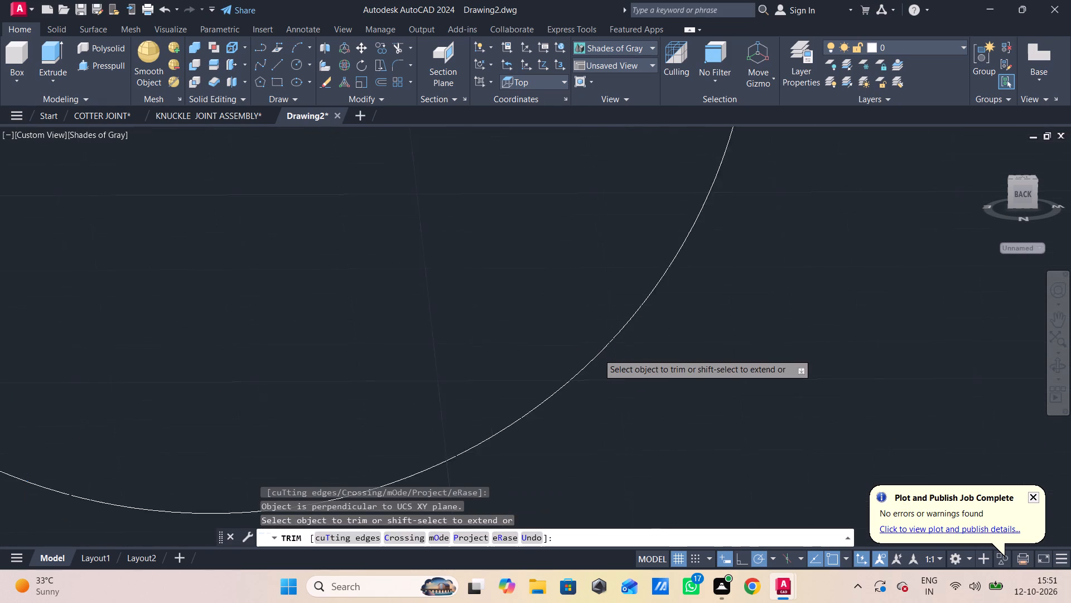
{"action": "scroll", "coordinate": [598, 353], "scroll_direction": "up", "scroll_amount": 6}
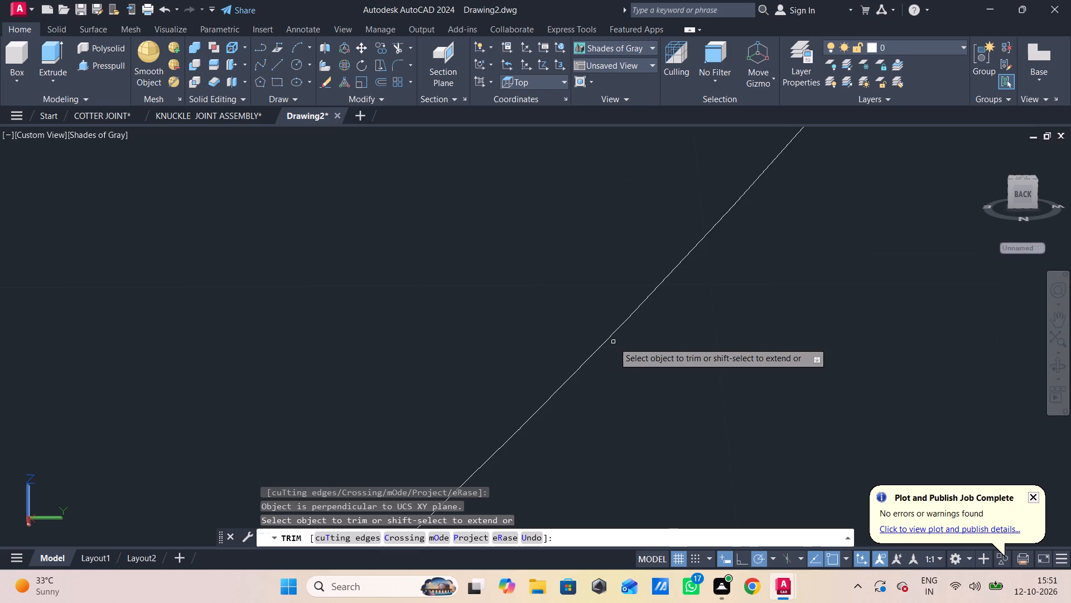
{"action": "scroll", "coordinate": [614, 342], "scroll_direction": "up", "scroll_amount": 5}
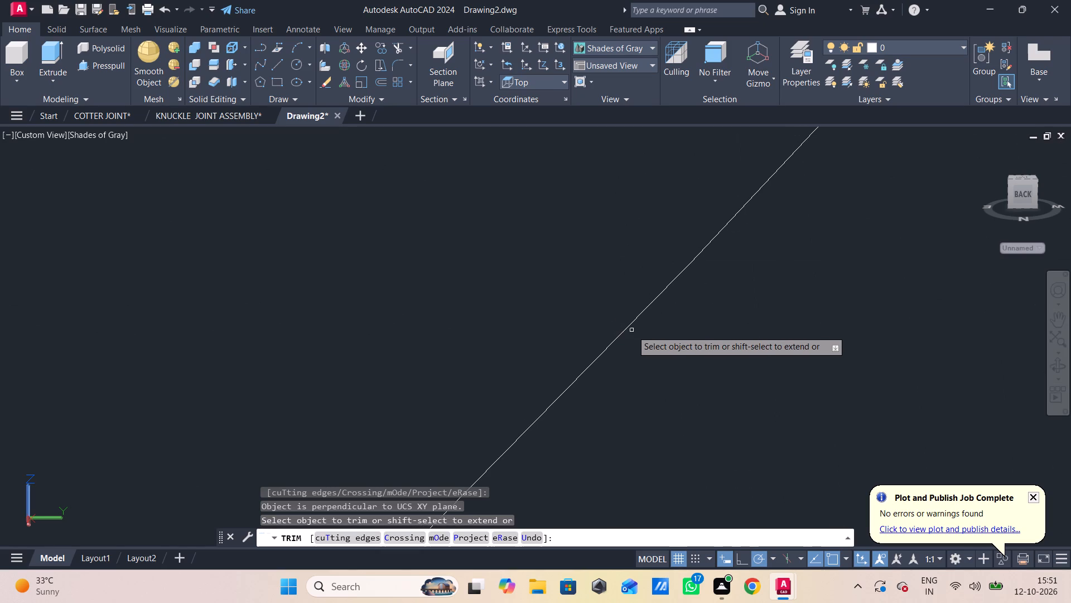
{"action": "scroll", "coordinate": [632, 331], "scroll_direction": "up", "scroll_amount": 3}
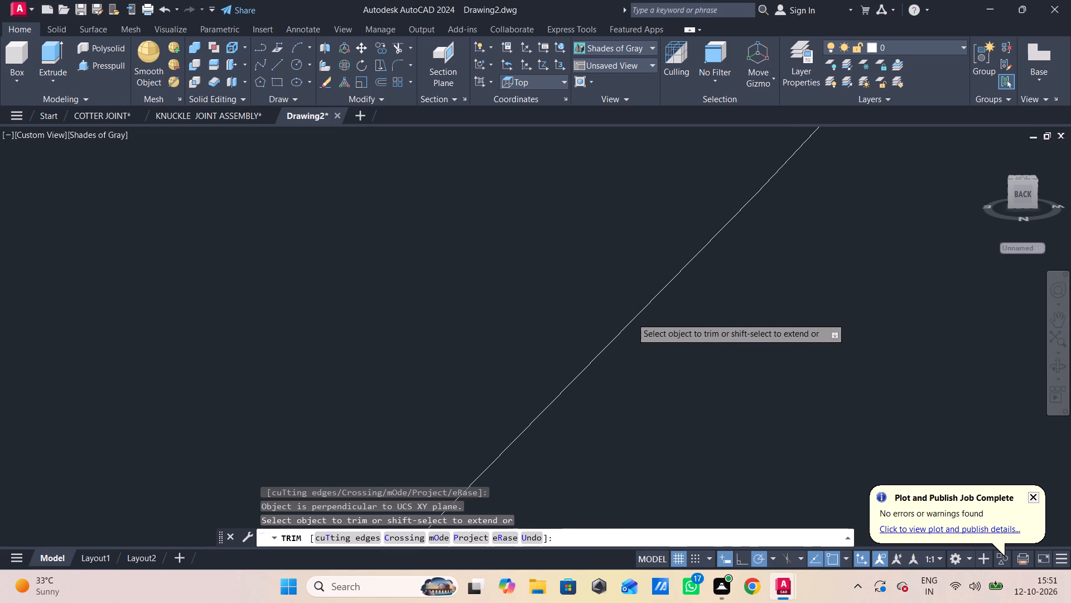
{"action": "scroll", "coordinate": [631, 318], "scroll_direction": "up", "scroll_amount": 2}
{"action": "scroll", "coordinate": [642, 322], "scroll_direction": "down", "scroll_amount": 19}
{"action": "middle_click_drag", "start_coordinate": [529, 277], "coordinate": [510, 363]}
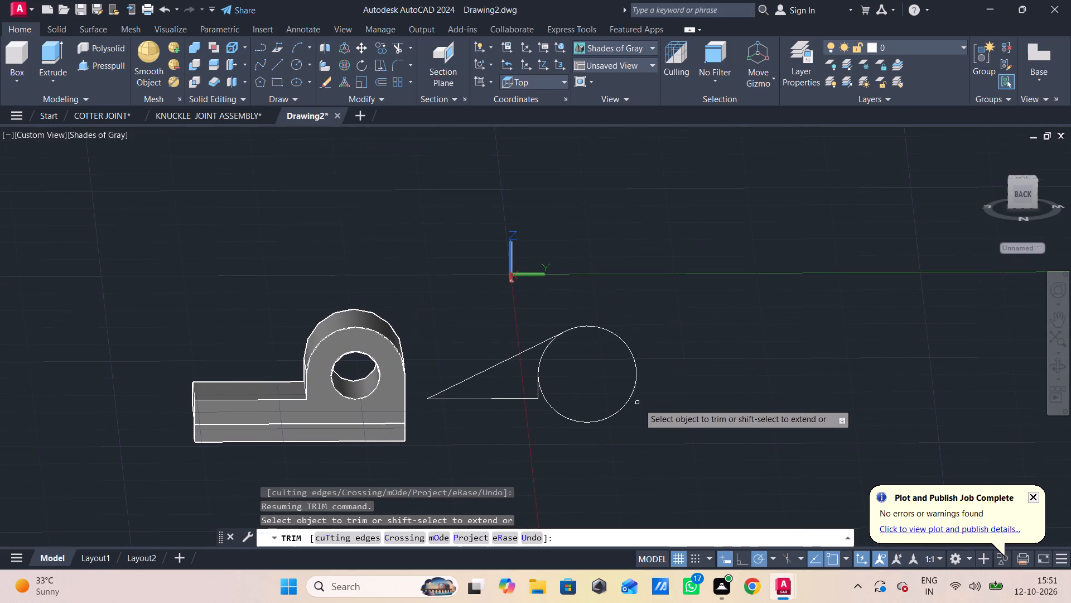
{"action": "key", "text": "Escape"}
Examine closely where the sloping line meets the circle in the rib profile sketch.
{"action": "scroll", "coordinate": [590, 381], "scroll_direction": "up", "scroll_amount": 3}
{"action": "scroll", "coordinate": [457, 280], "scroll_direction": "up", "scroll_amount": 4}
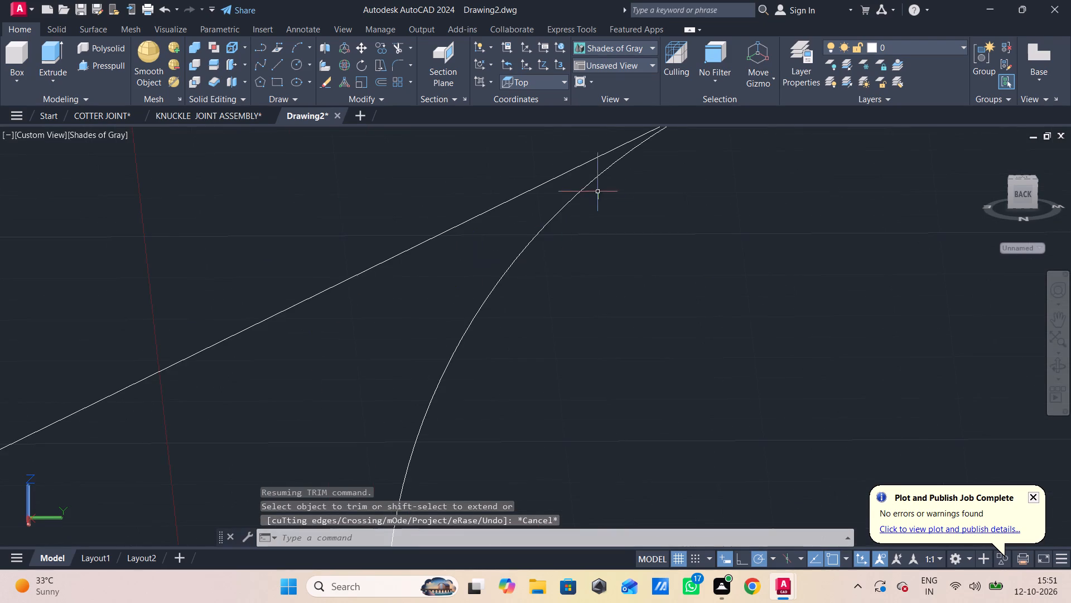
{"action": "middle_click_drag", "start_coordinate": [599, 190], "coordinate": [398, 394]}
{"action": "scroll", "coordinate": [418, 352], "scroll_direction": "up", "scroll_amount": 3}
{"action": "middle_click_drag", "start_coordinate": [567, 314], "coordinate": [363, 372]}
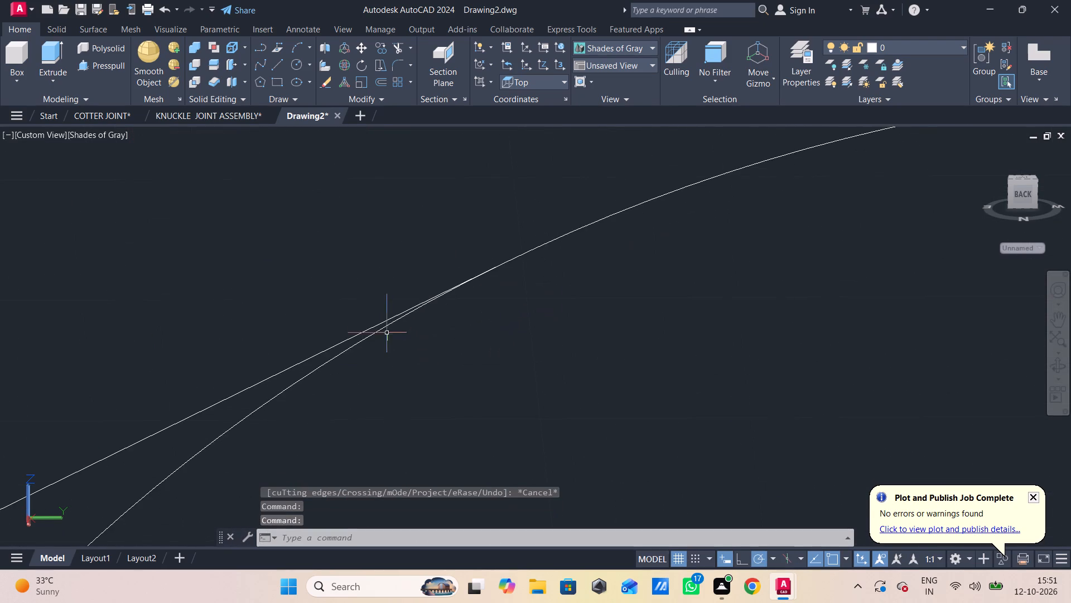
{"action": "scroll", "coordinate": [390, 328], "scroll_direction": "up", "scroll_amount": 3}
{"action": "scroll", "coordinate": [515, 275], "scroll_direction": "up", "scroll_amount": 2}
{"action": "middle_click_drag", "start_coordinate": [494, 389], "coordinate": [284, 557]}
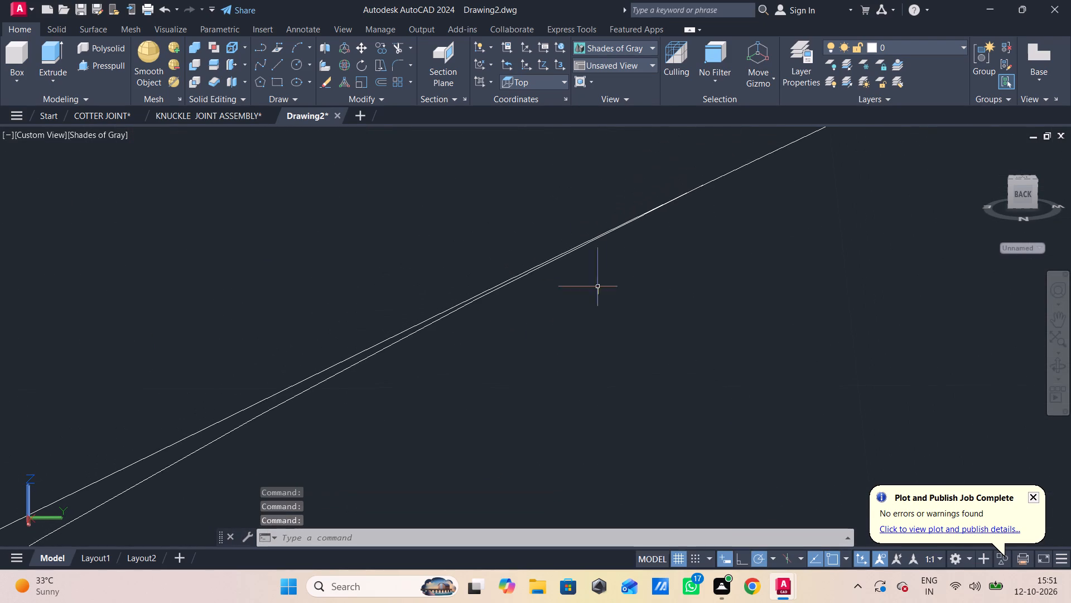
{"action": "scroll", "coordinate": [610, 277], "scroll_direction": "down", "scroll_amount": 2}
{"action": "scroll", "coordinate": [740, 248], "scroll_direction": "down", "scroll_amount": 8}
{"action": "middle_click_drag", "start_coordinate": [770, 274], "coordinate": [311, 238]}
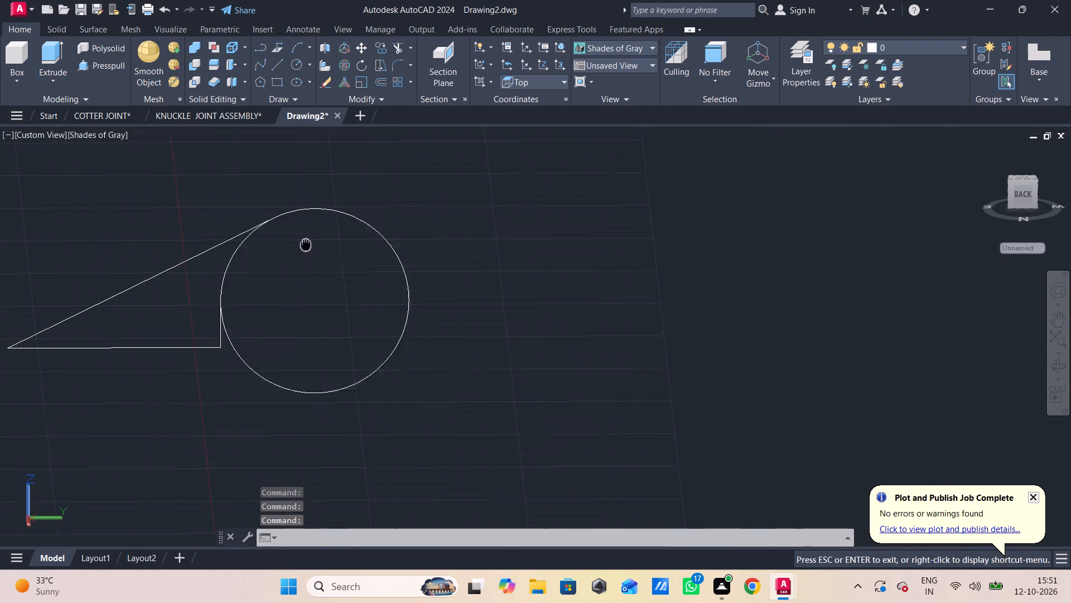
{"action": "middle_click_drag", "start_coordinate": [311, 238], "coordinate": [337, 203]}
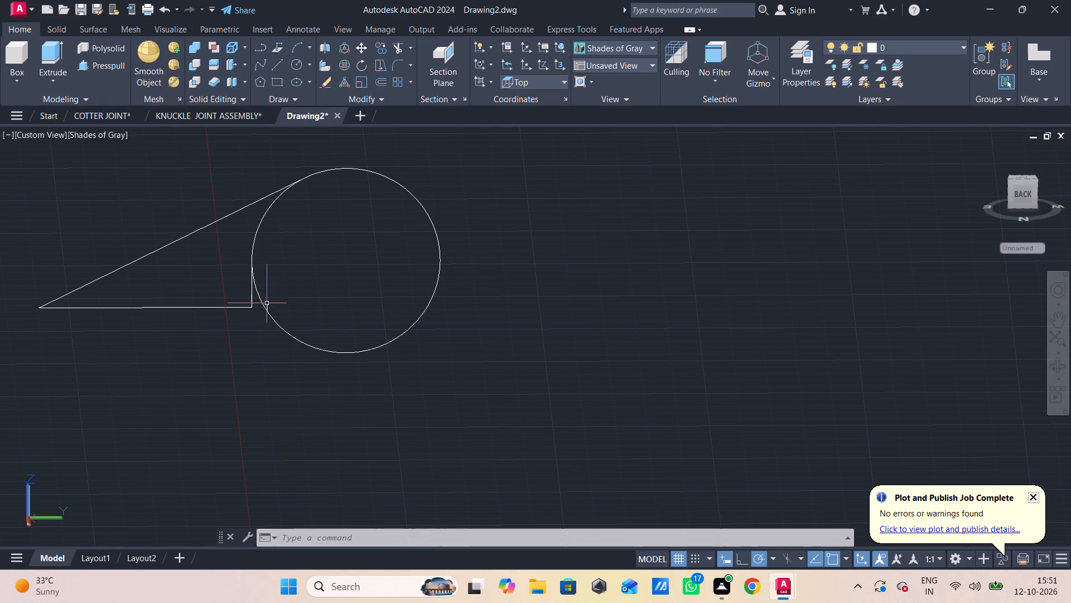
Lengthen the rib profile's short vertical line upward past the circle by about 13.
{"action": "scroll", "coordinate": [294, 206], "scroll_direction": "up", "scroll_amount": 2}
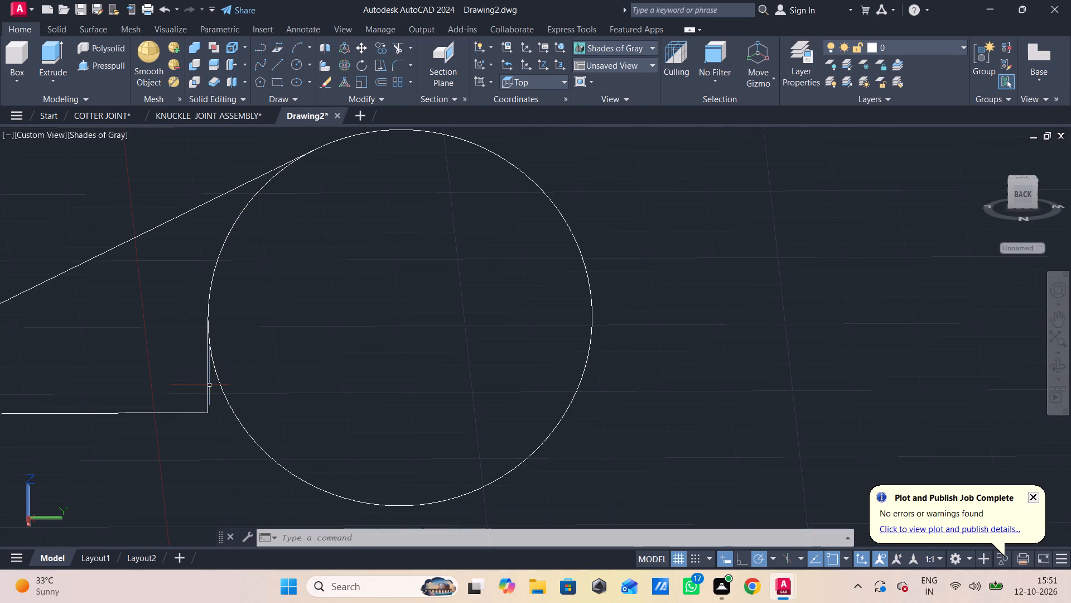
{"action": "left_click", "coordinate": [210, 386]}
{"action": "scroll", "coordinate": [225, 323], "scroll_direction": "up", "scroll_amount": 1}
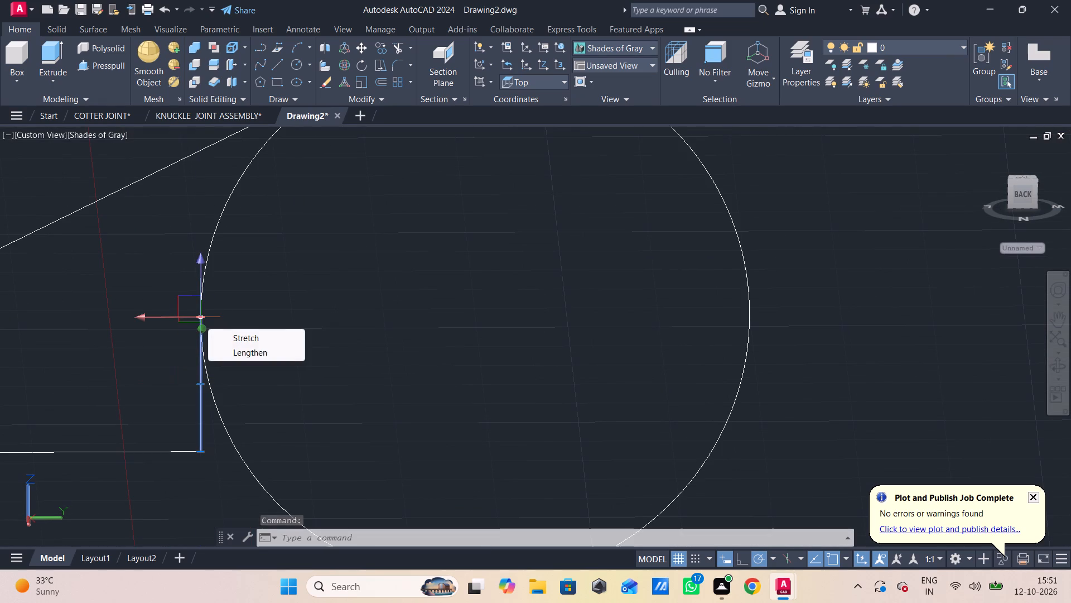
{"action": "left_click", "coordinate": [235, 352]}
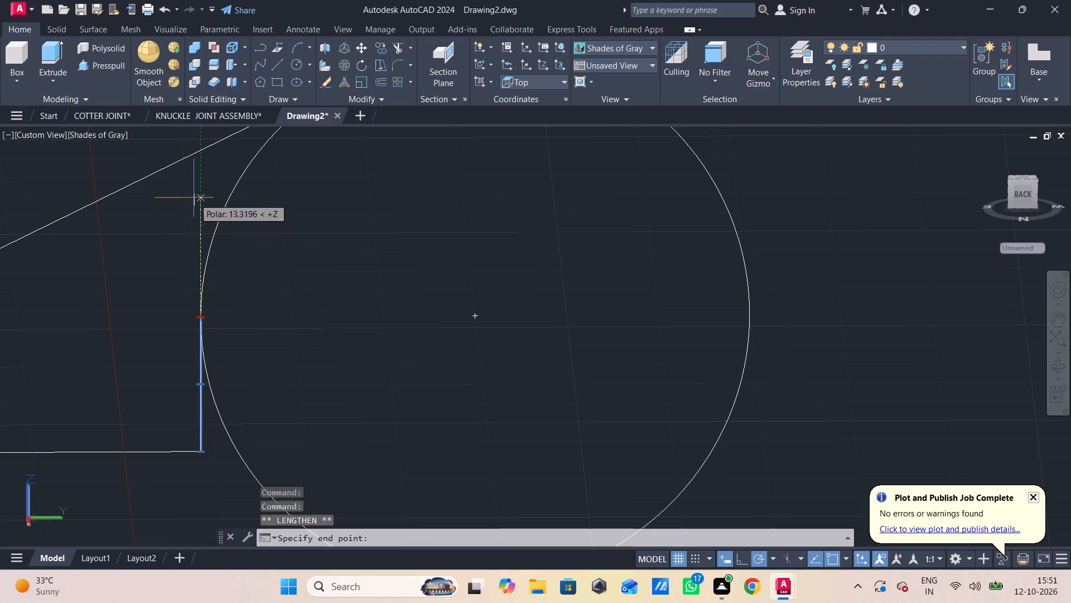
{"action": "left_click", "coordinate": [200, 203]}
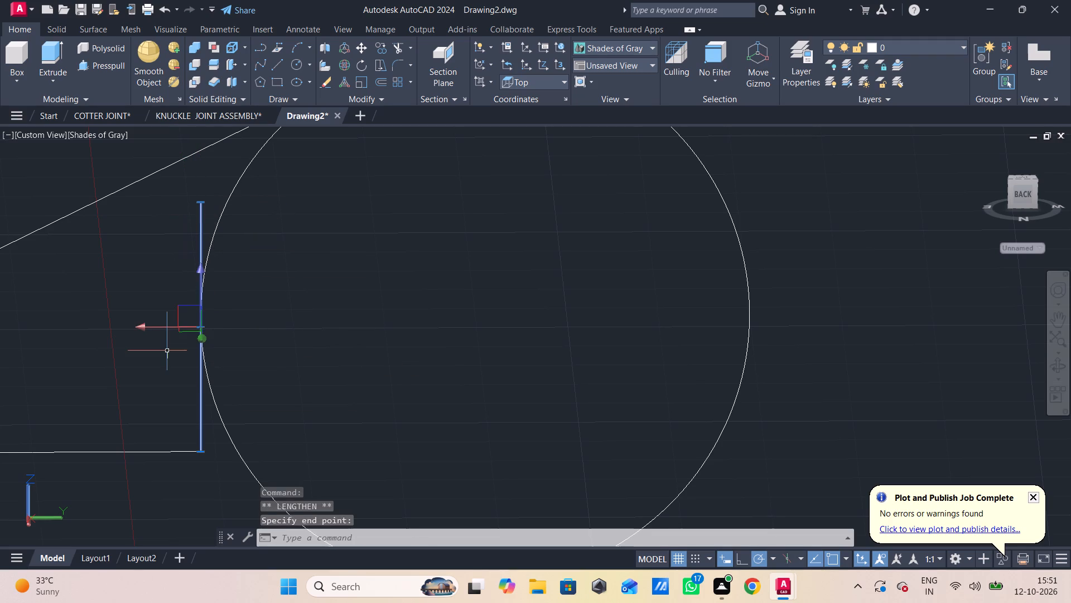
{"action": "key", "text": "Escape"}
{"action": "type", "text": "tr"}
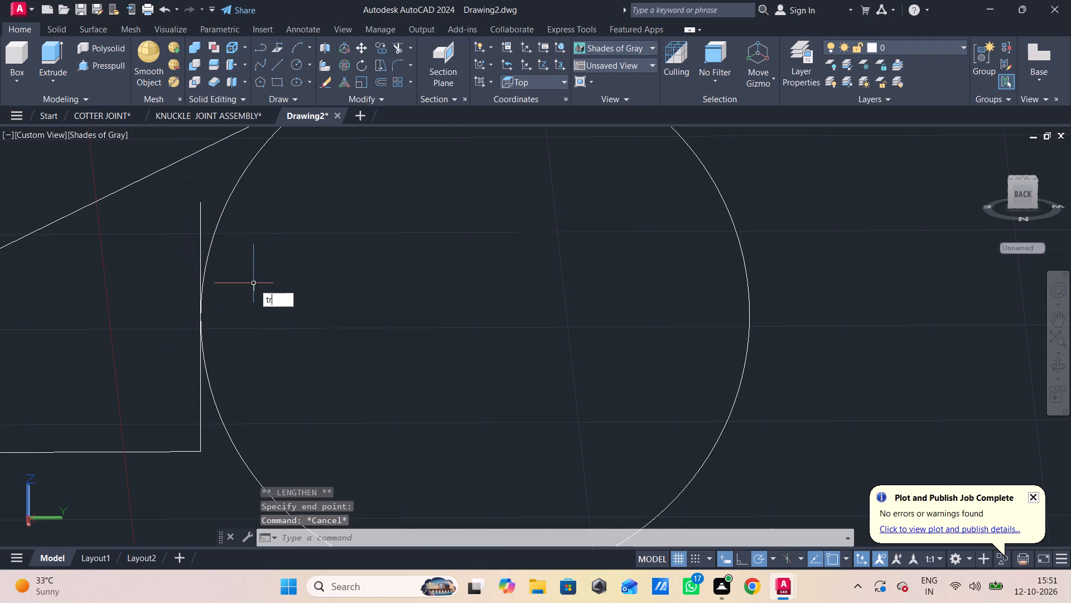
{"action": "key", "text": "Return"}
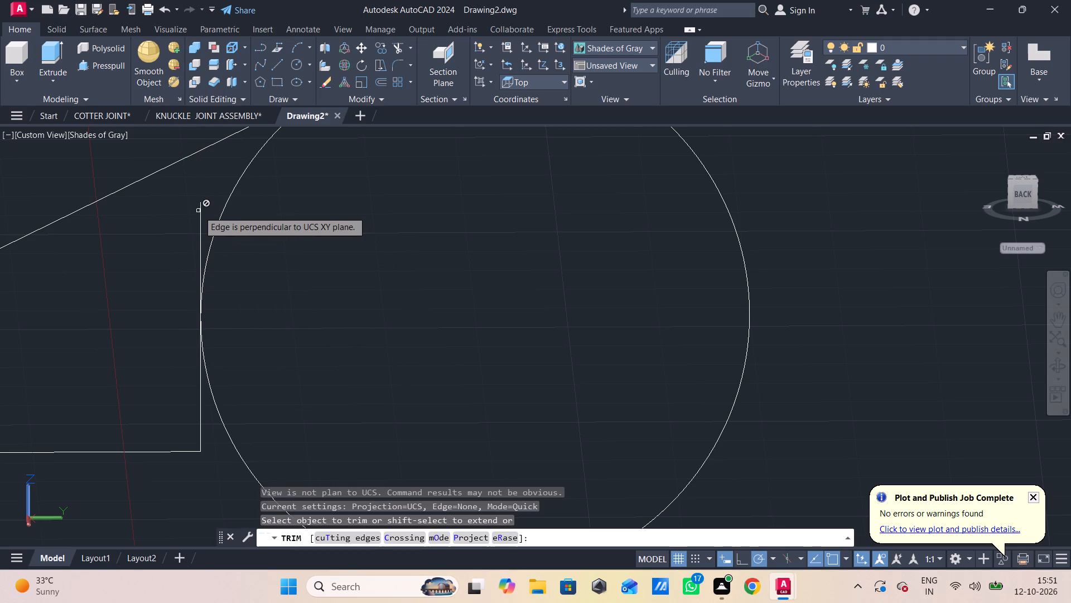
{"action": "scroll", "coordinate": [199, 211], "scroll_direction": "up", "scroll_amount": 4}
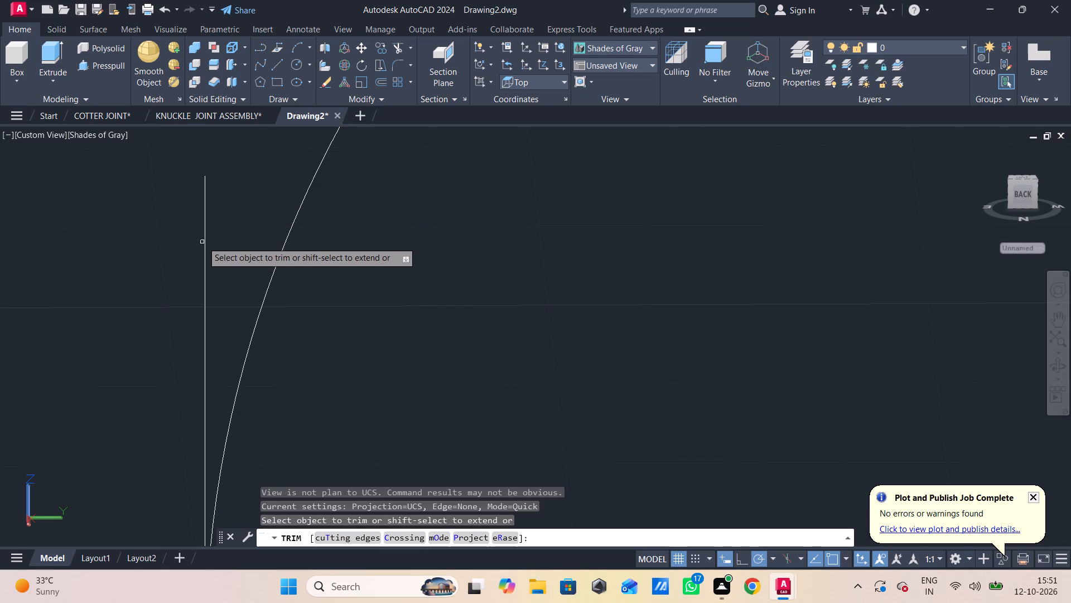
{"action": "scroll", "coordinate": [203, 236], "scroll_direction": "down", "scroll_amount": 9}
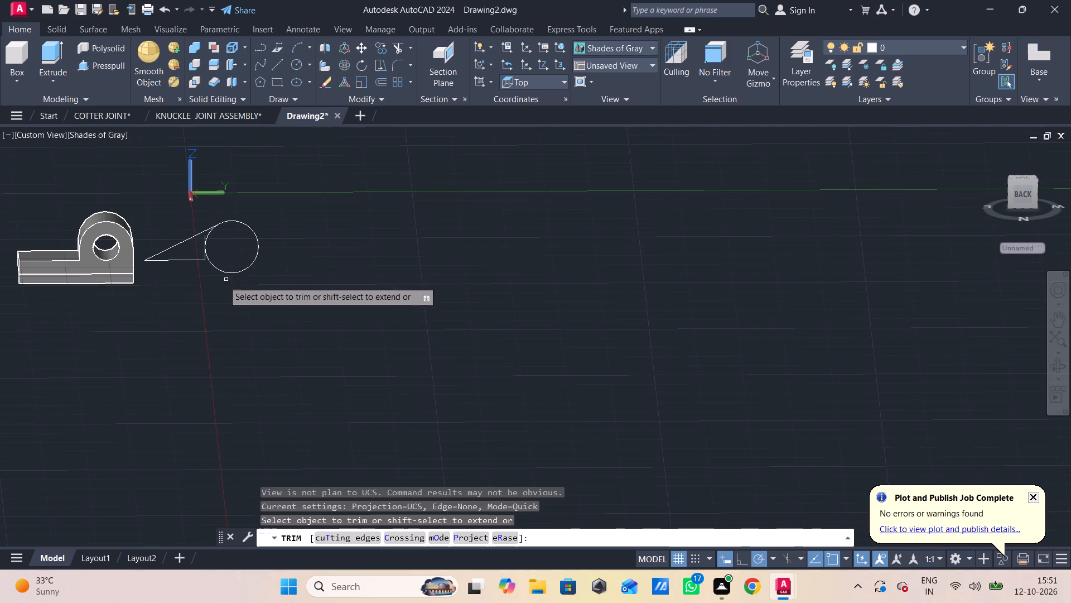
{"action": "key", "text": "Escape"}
Erase the entire rib profile sketch, both the circle and its three lines.
{"action": "scroll", "coordinate": [201, 258], "scroll_direction": "up", "scroll_amount": 4}
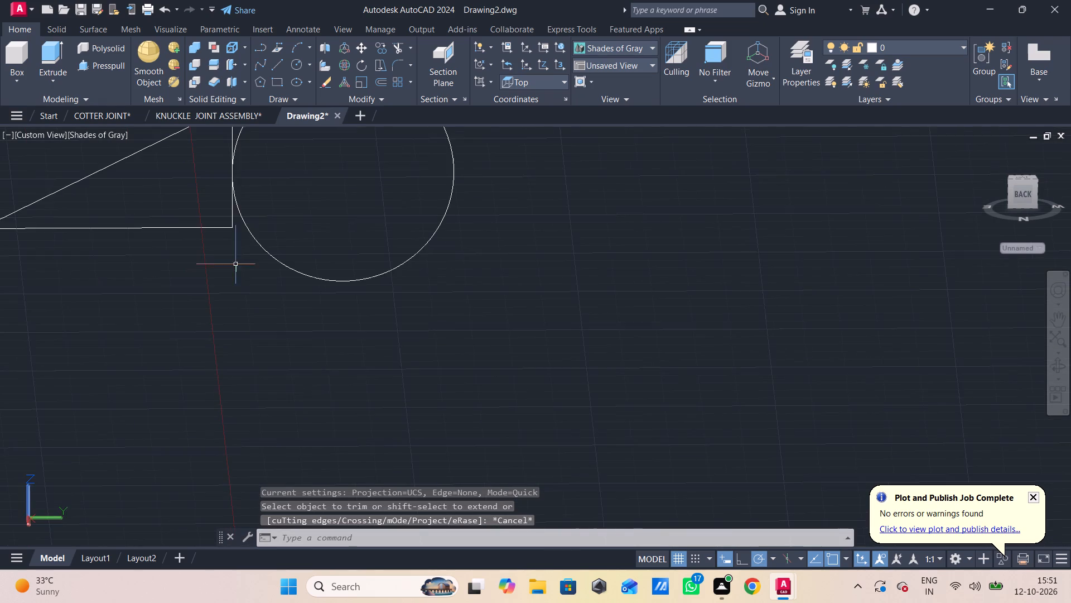
{"action": "middle_click_drag", "start_coordinate": [259, 213], "coordinate": [313, 322]}
{"action": "left_click_drag", "start_coordinate": [534, 184], "coordinate": [535, 191]}
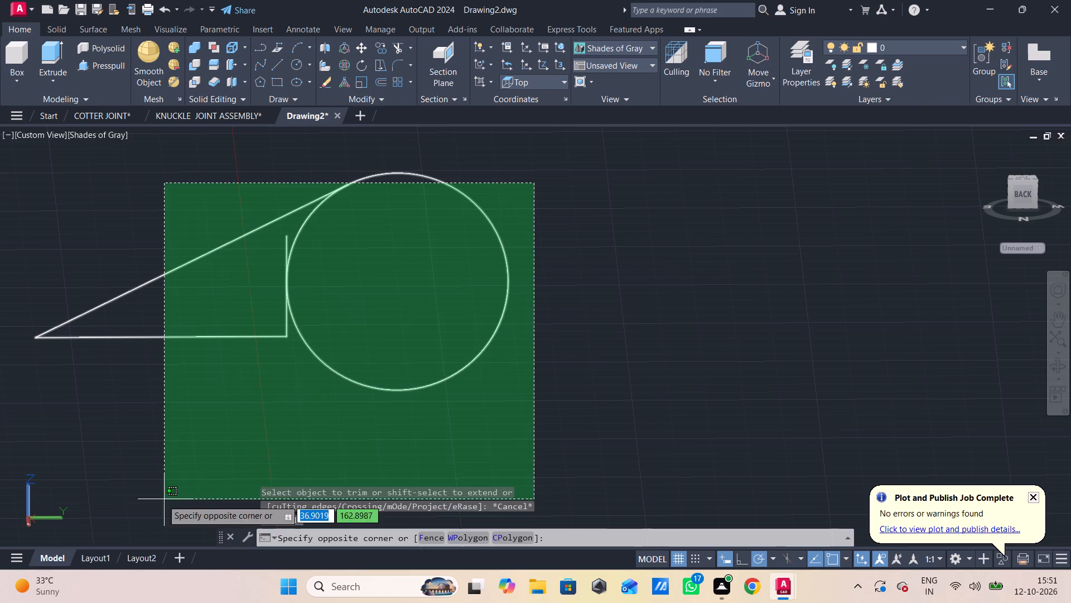
{"action": "left_click", "coordinate": [170, 464]}
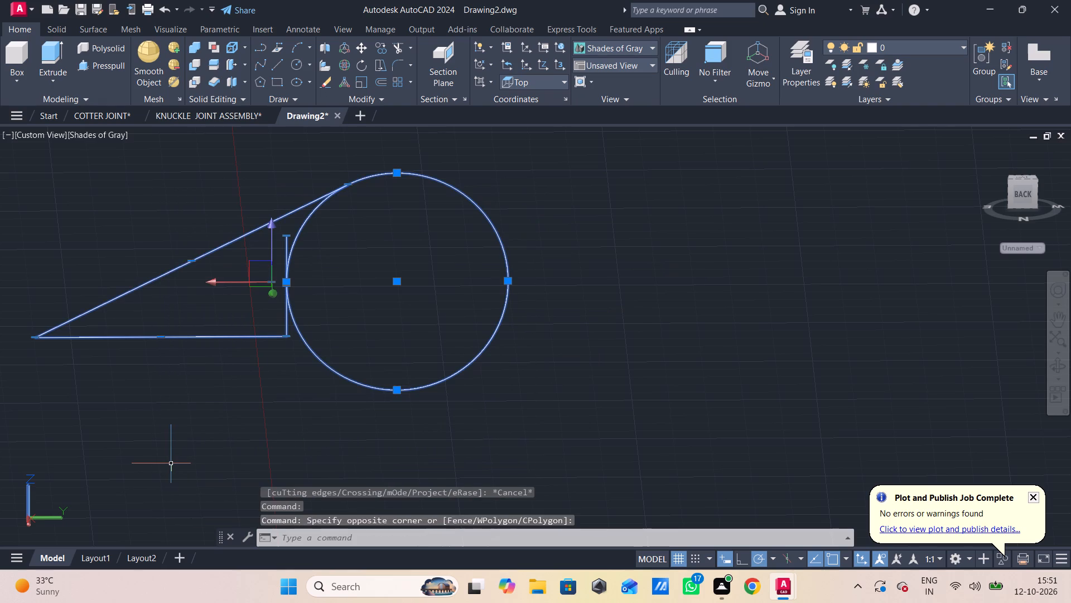
{"action": "key", "text": "Delete"}
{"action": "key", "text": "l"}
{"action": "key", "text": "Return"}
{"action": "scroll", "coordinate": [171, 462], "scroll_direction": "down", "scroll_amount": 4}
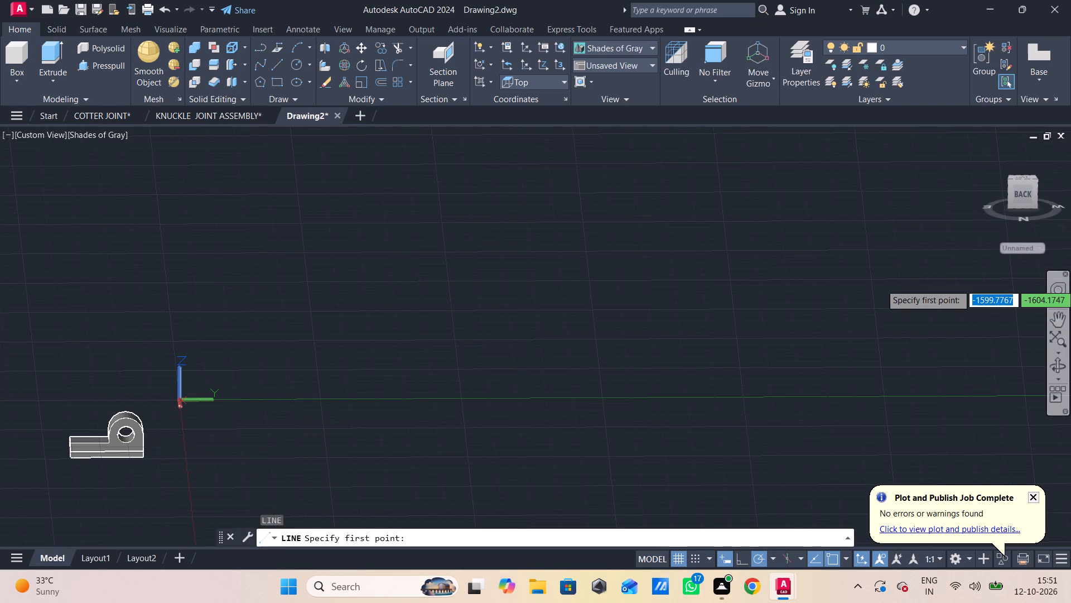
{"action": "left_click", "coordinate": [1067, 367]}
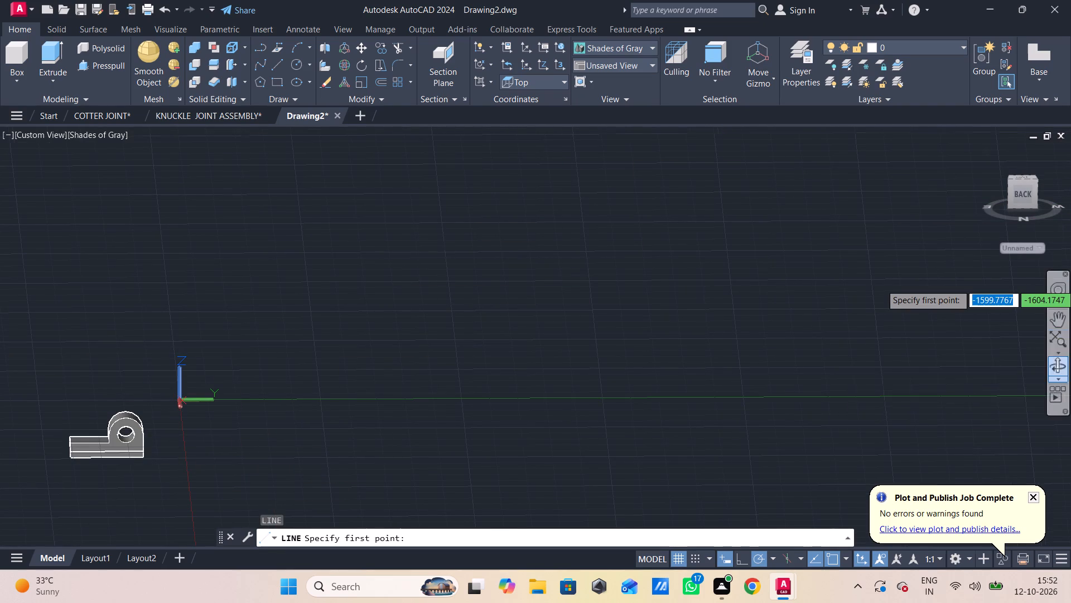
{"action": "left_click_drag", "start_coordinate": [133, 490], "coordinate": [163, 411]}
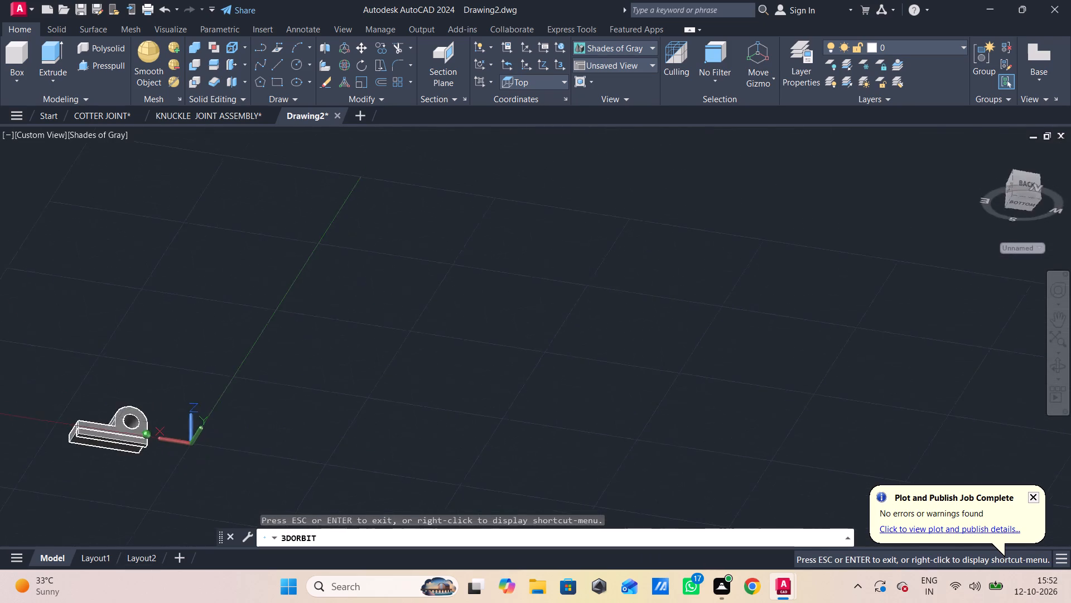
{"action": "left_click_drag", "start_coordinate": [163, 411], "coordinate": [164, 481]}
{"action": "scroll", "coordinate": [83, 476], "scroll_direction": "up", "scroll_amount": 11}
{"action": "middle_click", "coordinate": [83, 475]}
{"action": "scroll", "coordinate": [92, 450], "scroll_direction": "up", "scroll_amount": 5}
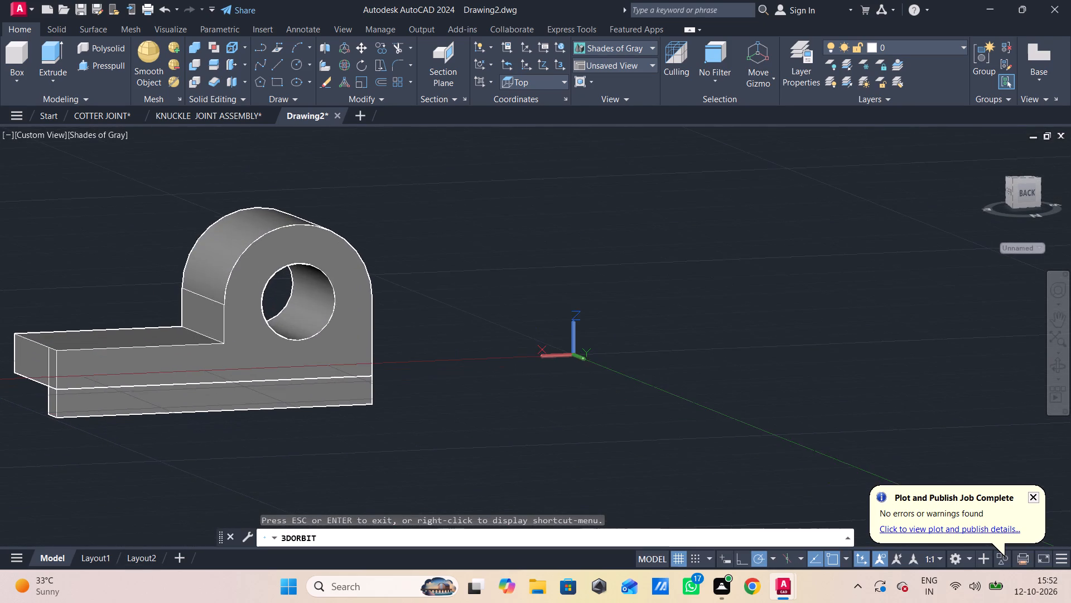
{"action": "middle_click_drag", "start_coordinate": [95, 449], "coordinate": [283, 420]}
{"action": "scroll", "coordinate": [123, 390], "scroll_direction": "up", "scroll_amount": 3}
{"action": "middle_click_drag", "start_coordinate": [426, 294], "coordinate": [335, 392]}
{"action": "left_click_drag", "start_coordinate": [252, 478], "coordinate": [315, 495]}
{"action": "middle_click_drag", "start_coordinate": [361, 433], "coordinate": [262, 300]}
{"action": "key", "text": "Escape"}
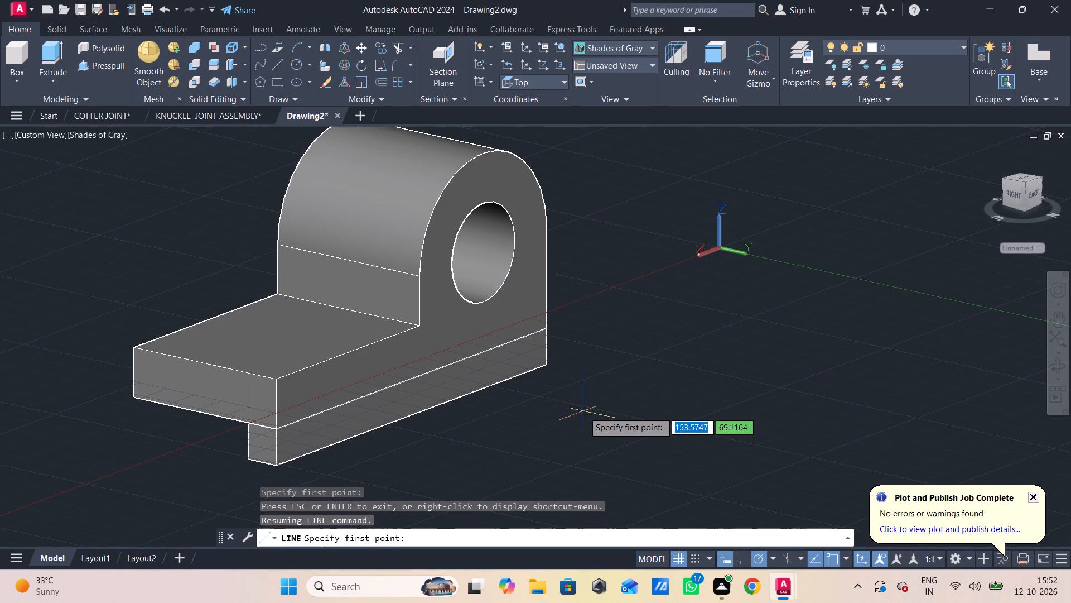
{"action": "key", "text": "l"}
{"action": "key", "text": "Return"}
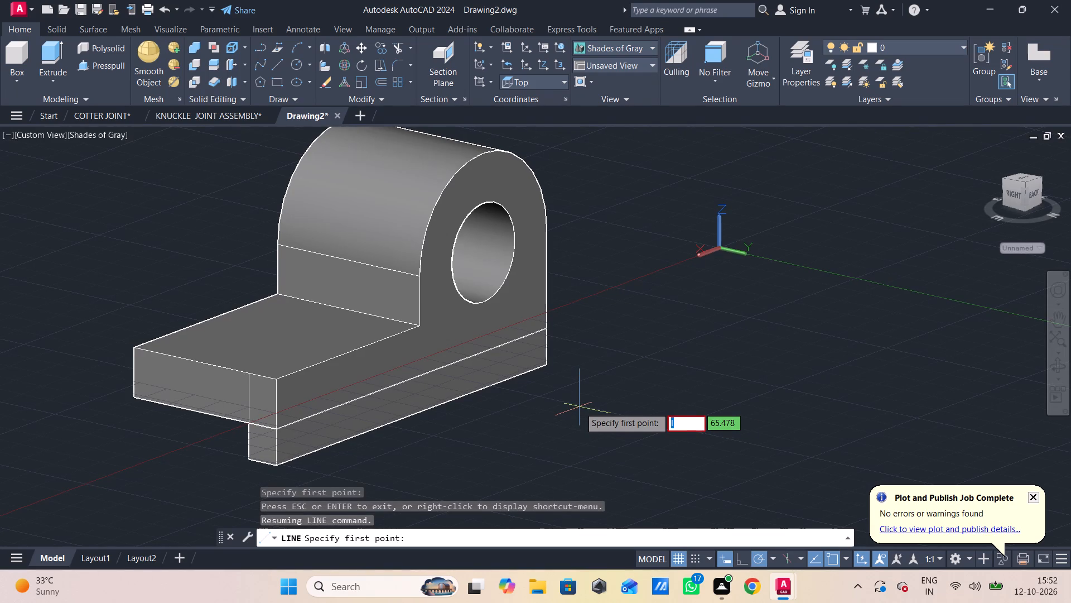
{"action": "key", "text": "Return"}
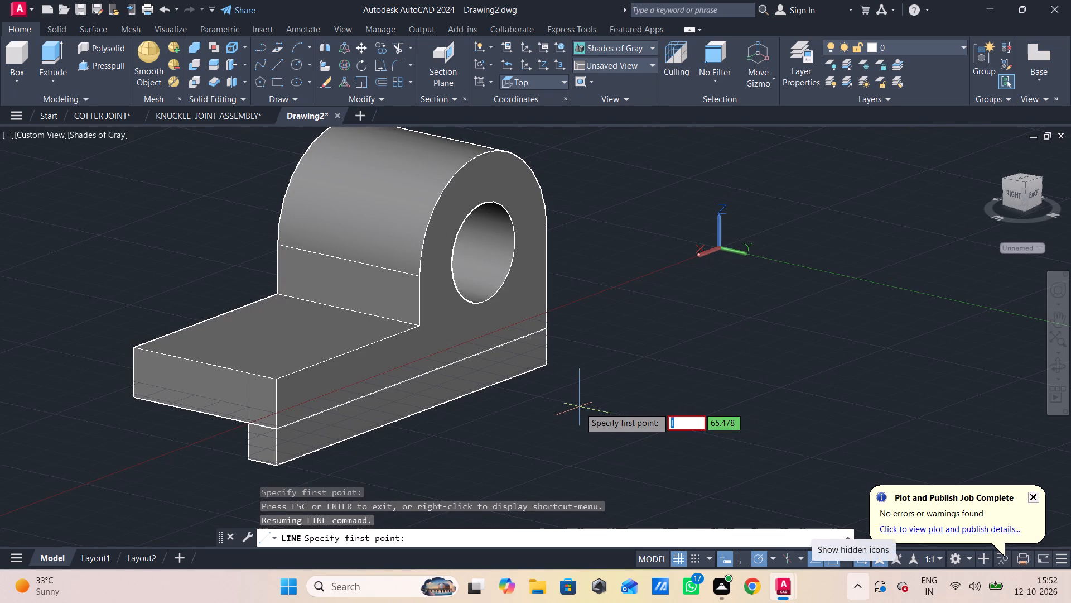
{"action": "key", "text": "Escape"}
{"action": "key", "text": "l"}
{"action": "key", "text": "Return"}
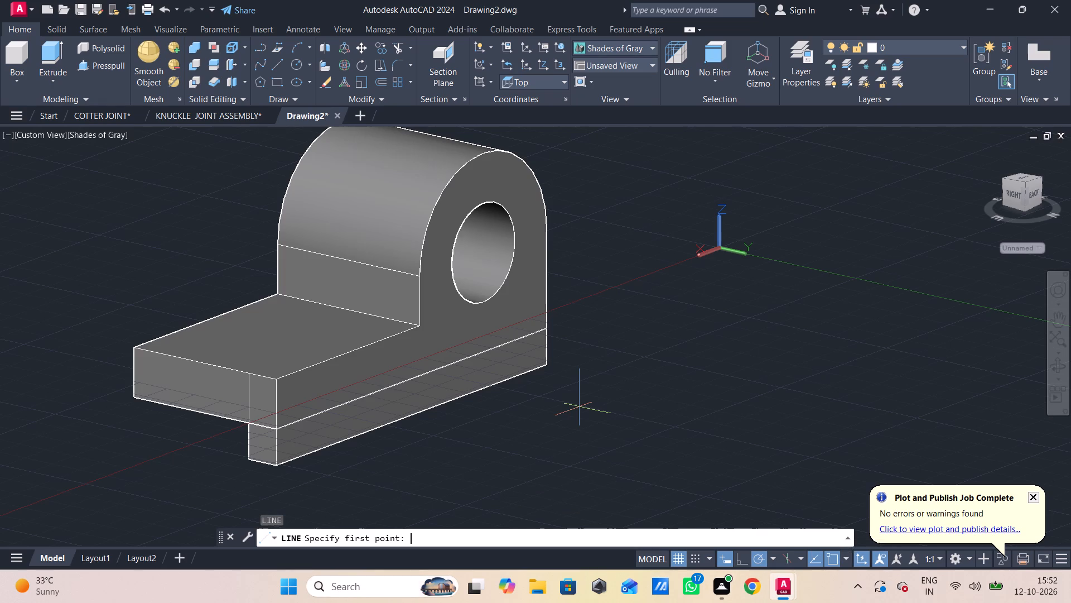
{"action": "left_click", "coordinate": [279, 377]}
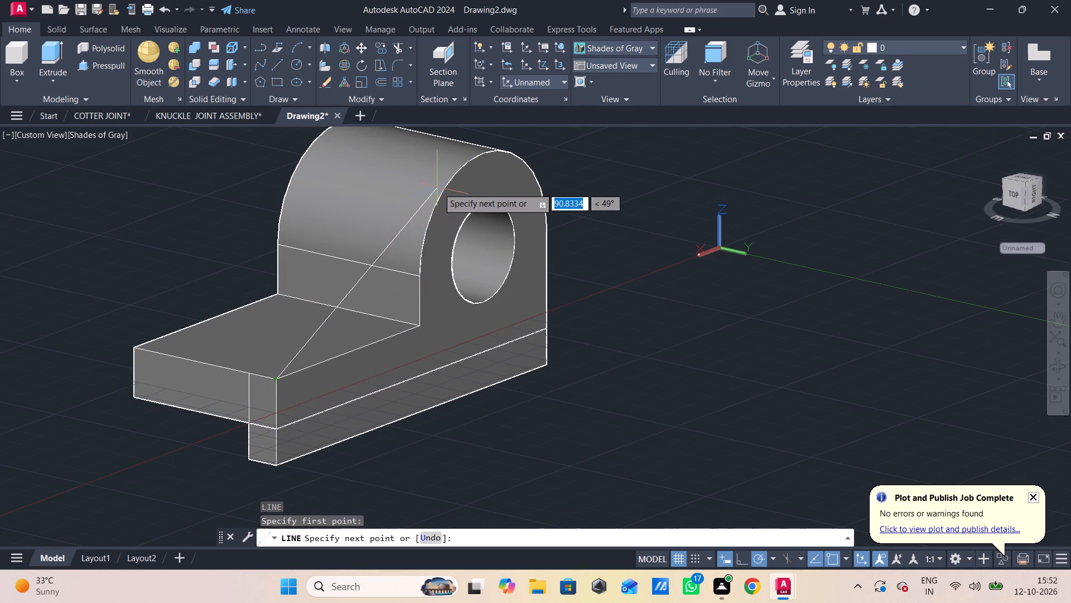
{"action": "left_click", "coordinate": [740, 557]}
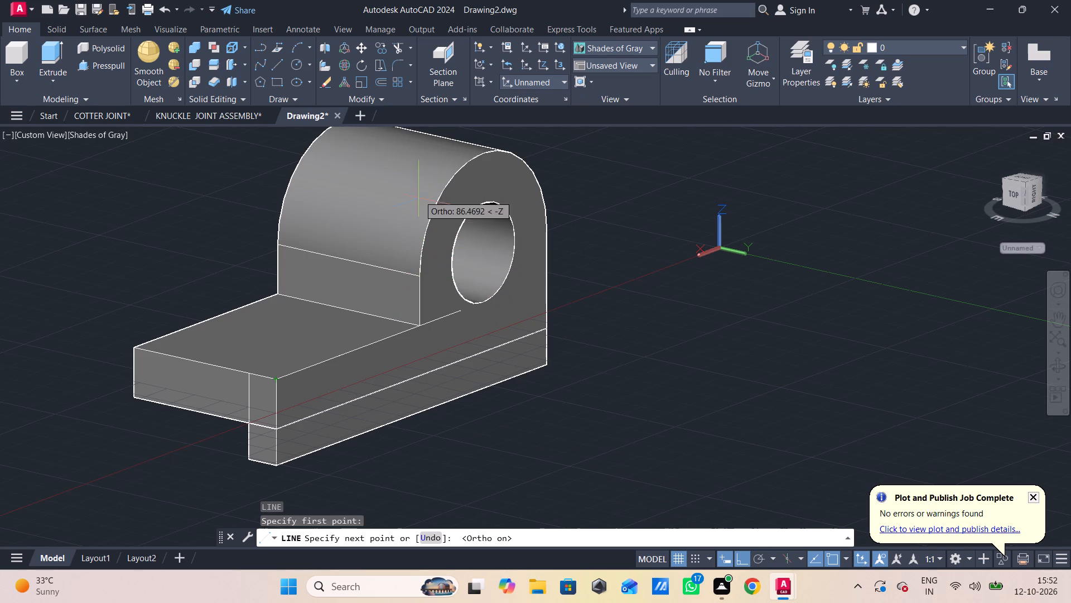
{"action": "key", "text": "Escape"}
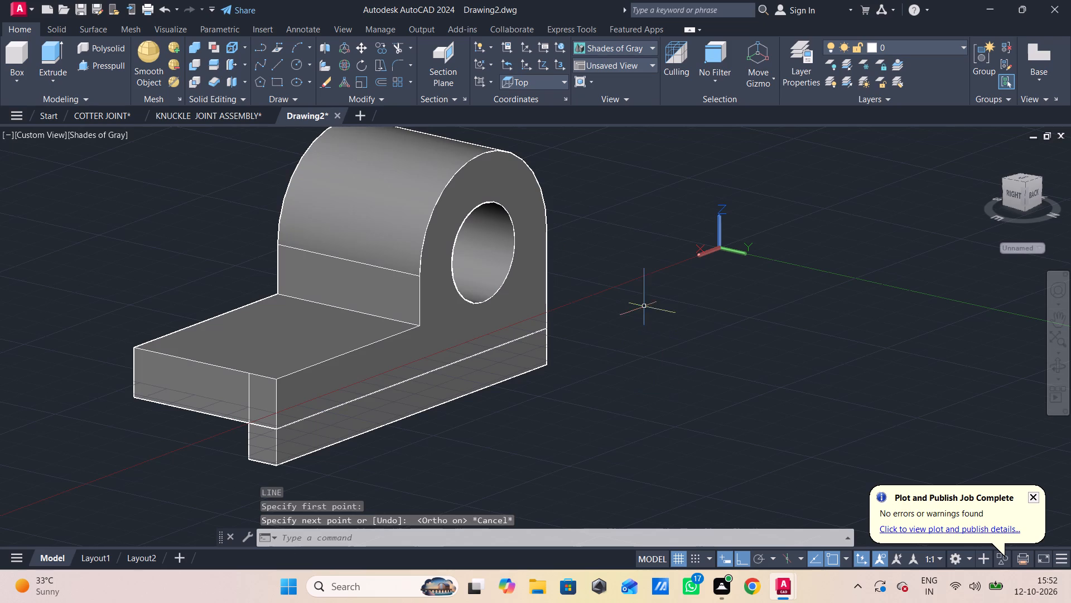
Draw a sloping line from the arm's top outer corner, beside the strip, up to the eye's rounded outer edge.
{"action": "key", "text": "l"}
{"action": "key", "text": "Return"}
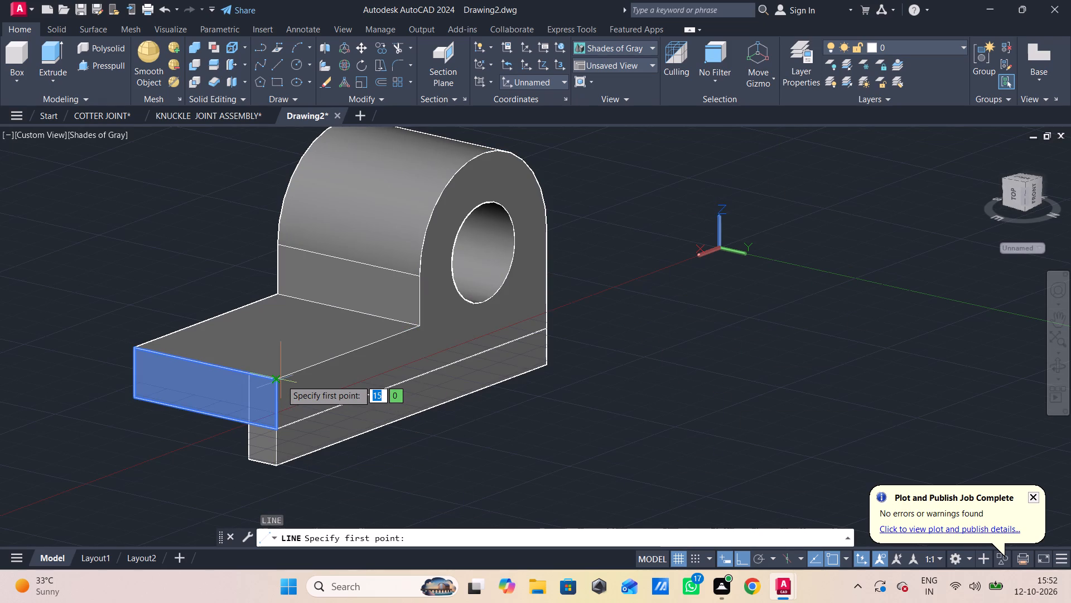
{"action": "scroll", "coordinate": [281, 380], "scroll_direction": "up", "scroll_amount": 3}
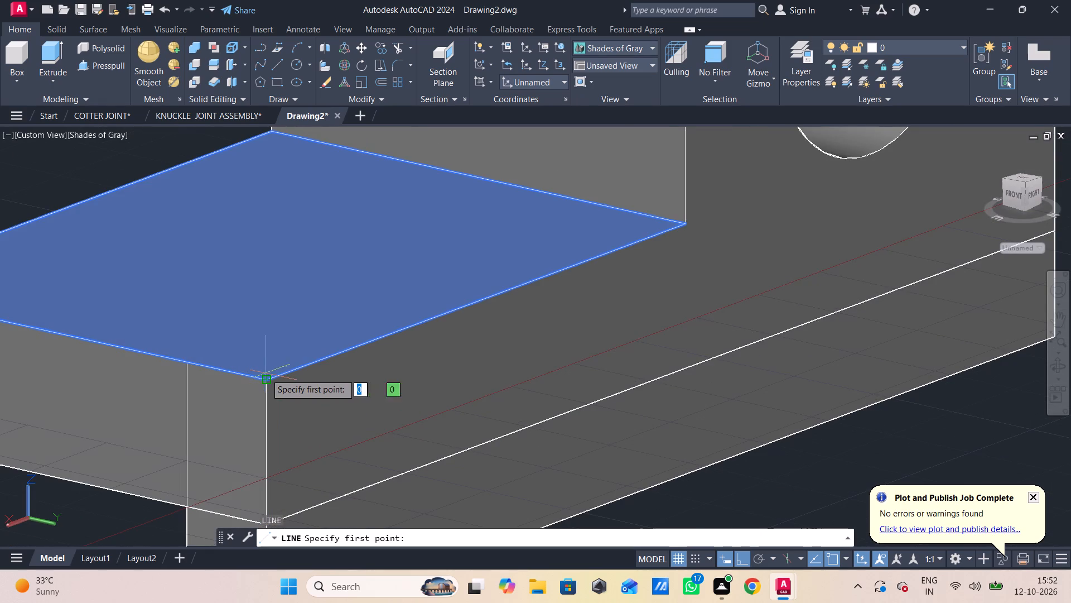
{"action": "left_click", "coordinate": [266, 382]}
{"action": "scroll", "coordinate": [523, 159], "scroll_direction": "down", "scroll_amount": 3}
{"action": "middle_click_drag", "start_coordinate": [533, 228], "coordinate": [488, 325]}
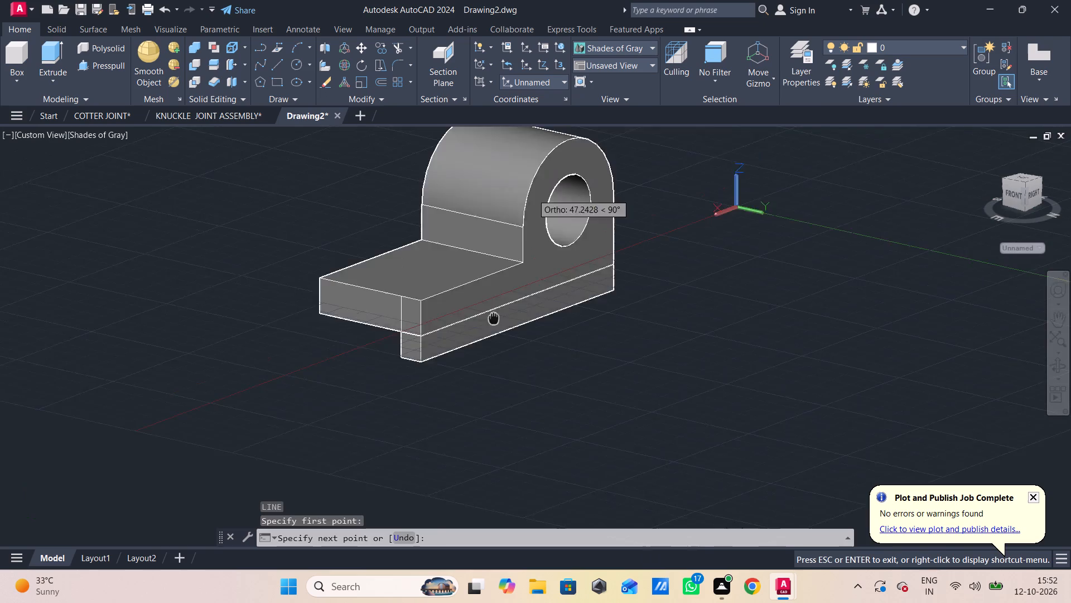
{"action": "middle_click_drag", "start_coordinate": [488, 325], "coordinate": [423, 464]}
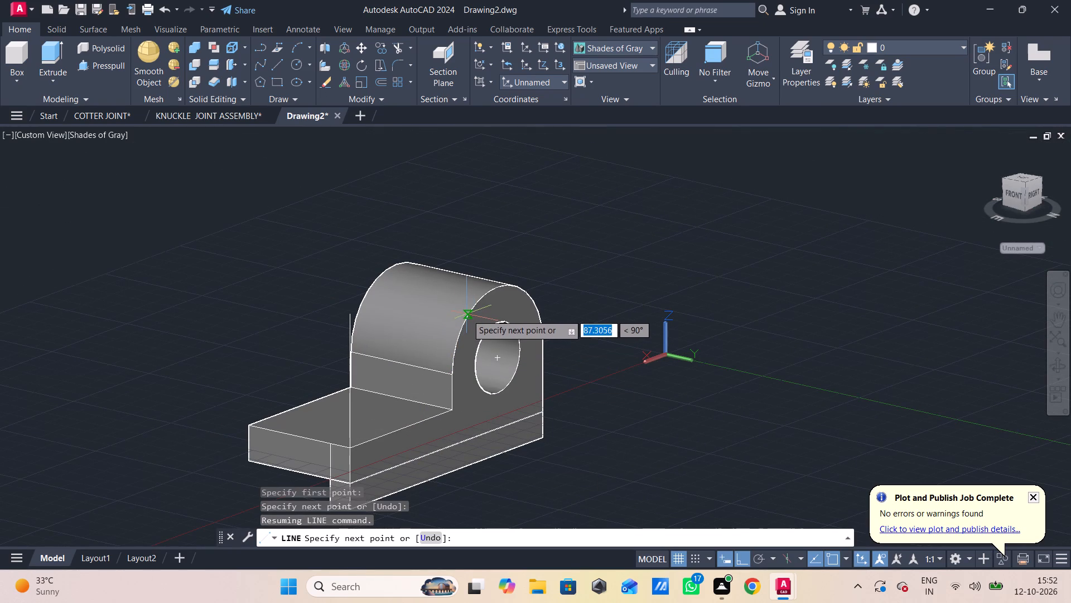
{"action": "left_click", "coordinate": [474, 304]}
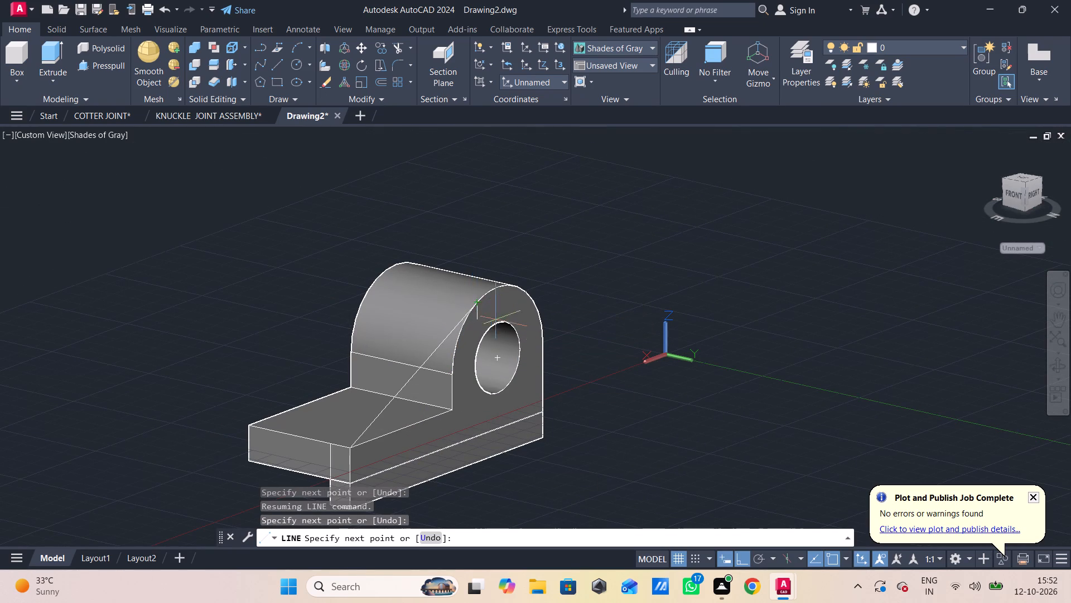
{"action": "scroll", "coordinate": [517, 344], "scroll_direction": "down", "scroll_amount": 2}
{"action": "middle_click_drag", "start_coordinate": [545, 355], "coordinate": [399, 323]}
{"action": "scroll", "coordinate": [390, 337], "scroll_direction": "up", "scroll_amount": 3}
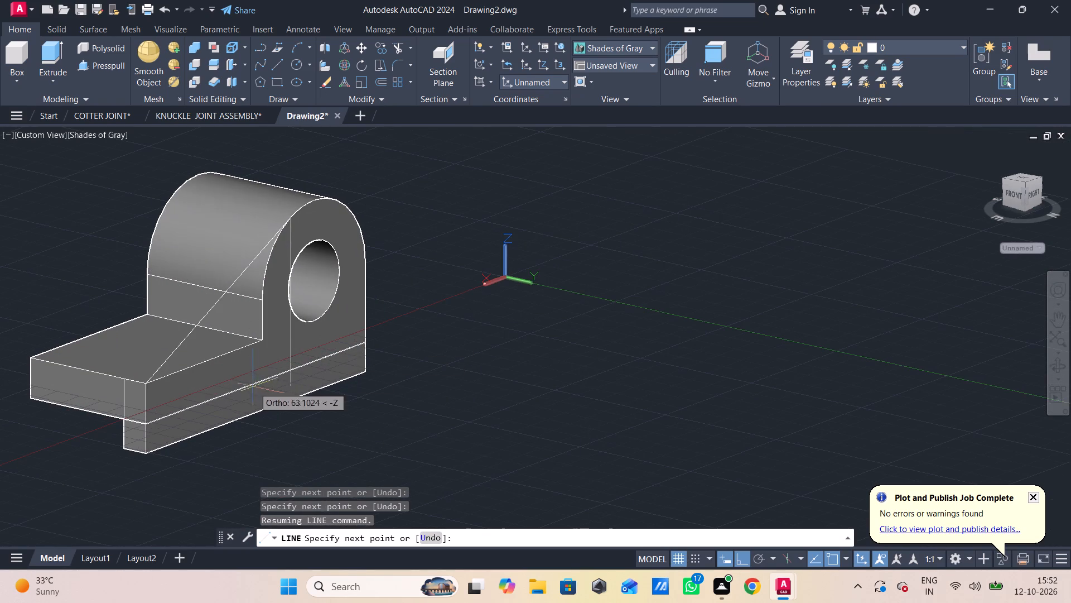
{"action": "key", "text": "Escape"}
Draw connected lines from the same corner, 68 along the arm's top edge and 15 up the eye's vertical edge.
{"action": "key", "text": "l"}
{"action": "key", "text": "Return"}
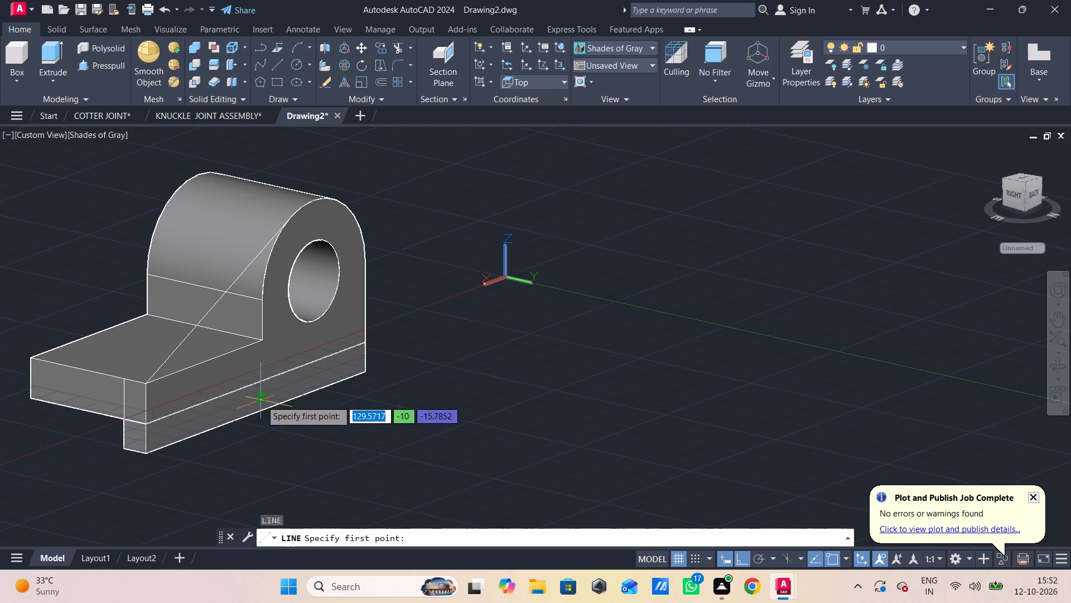
{"action": "left_click", "coordinate": [146, 387]}
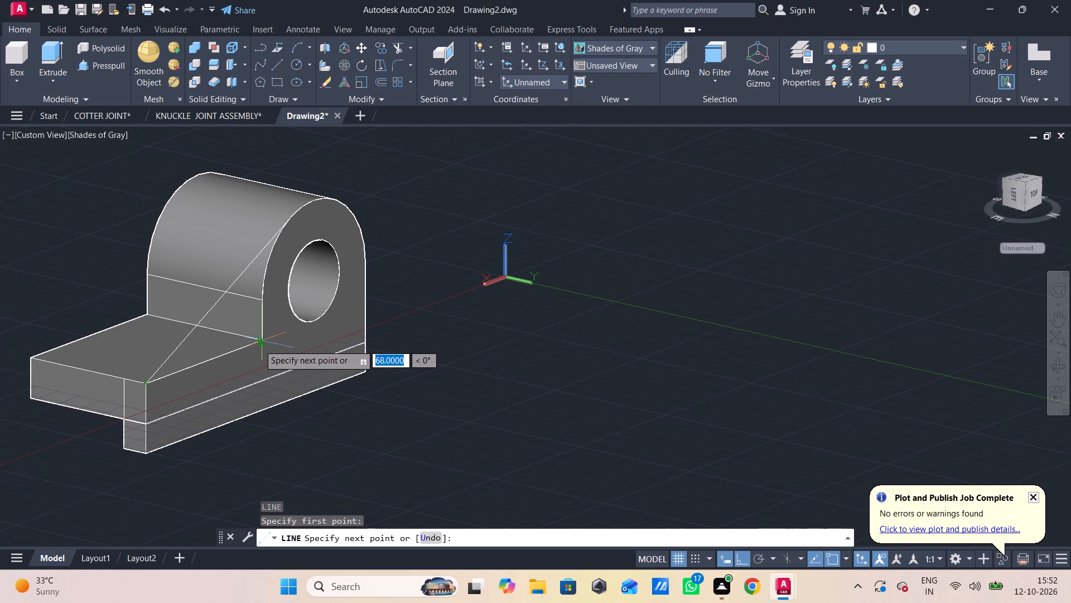
{"action": "scroll", "coordinate": [259, 344], "scroll_direction": "up", "scroll_amount": 2}
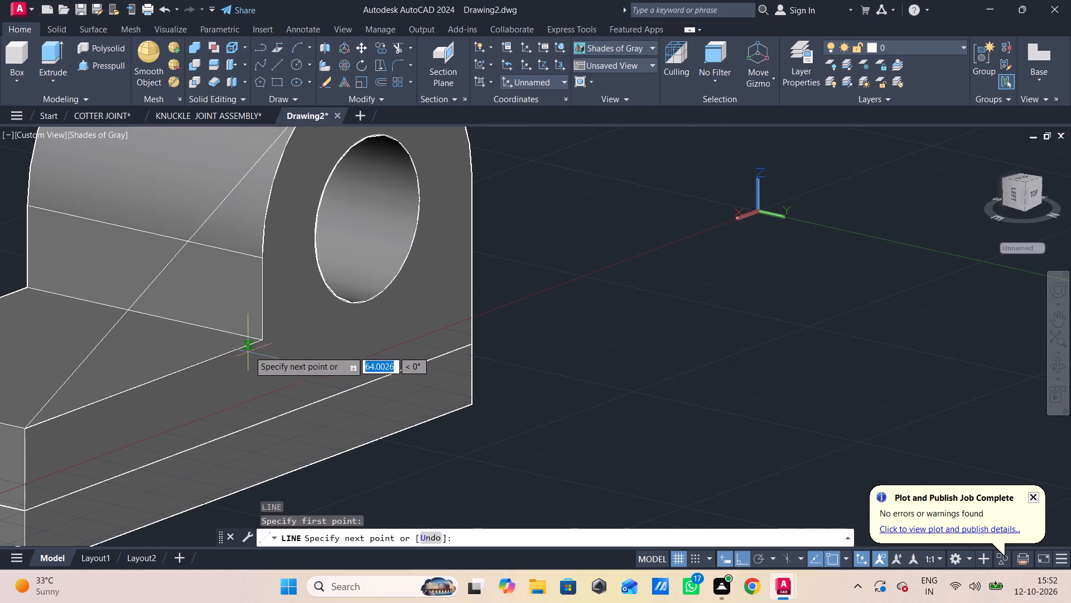
{"action": "left_click", "coordinate": [262, 338]}
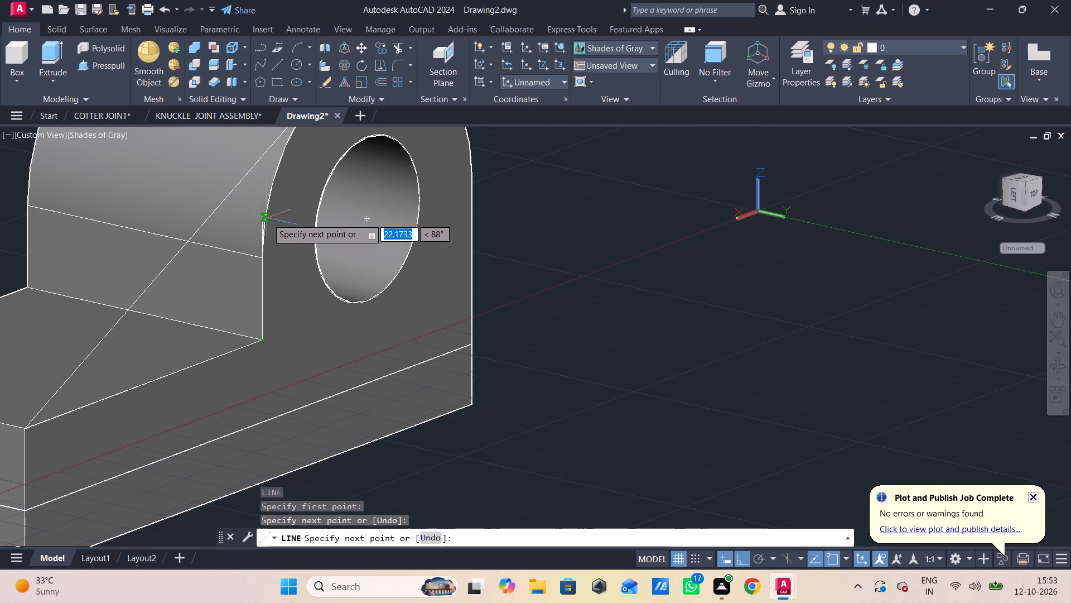
{"action": "left_click", "coordinate": [264, 257]}
{"action": "key", "text": "Escape"}
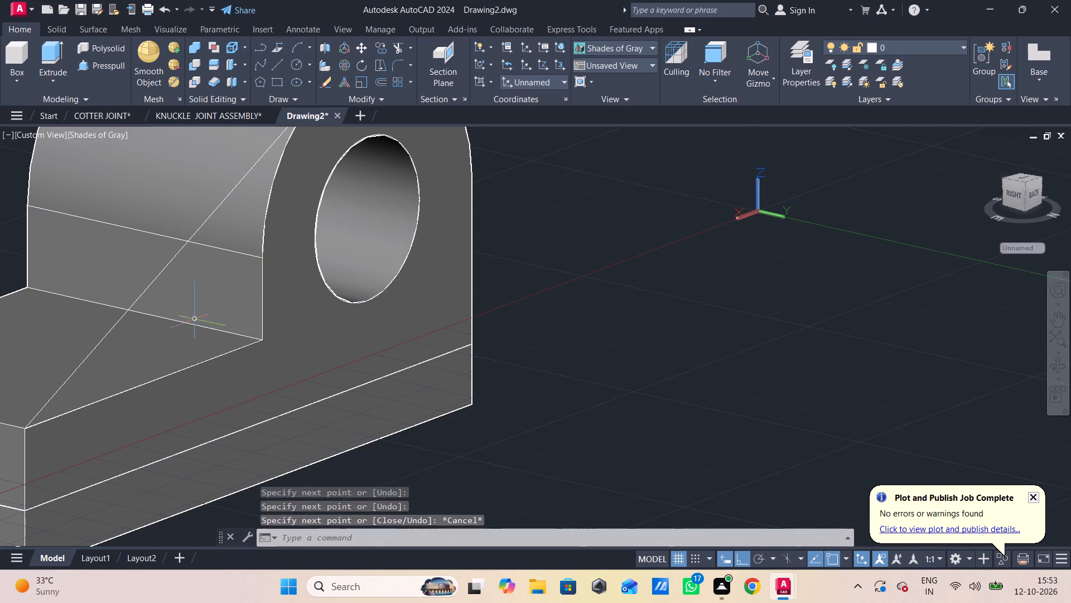
Switch to the 2D Wireframe visual style and check the rib profile's sloping, base and vertical lines.
{"action": "middle_click_drag", "start_coordinate": [209, 301], "coordinate": [167, 240]}
{"action": "left_click", "coordinate": [101, 229]}
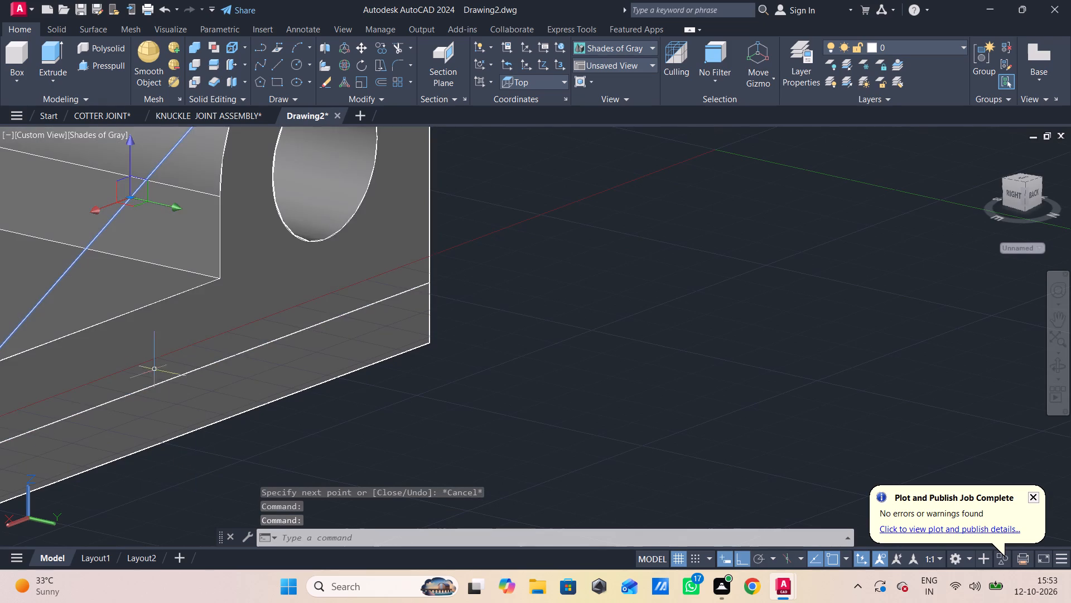
{"action": "left_click", "coordinate": [87, 130]}
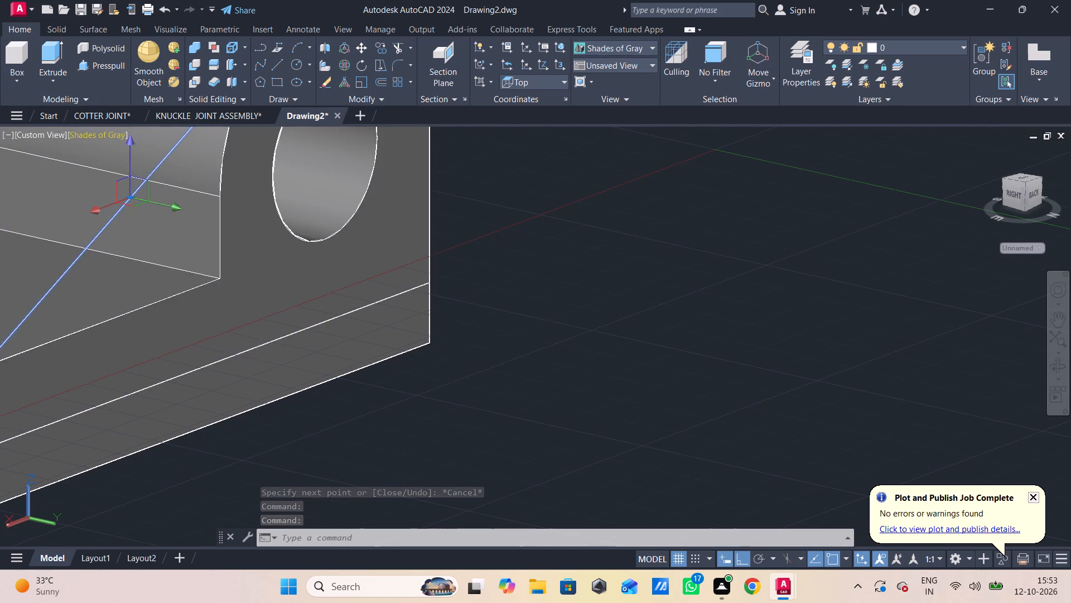
{"action": "left_click_drag", "start_coordinate": [132, 170], "coordinate": [140, 170]}
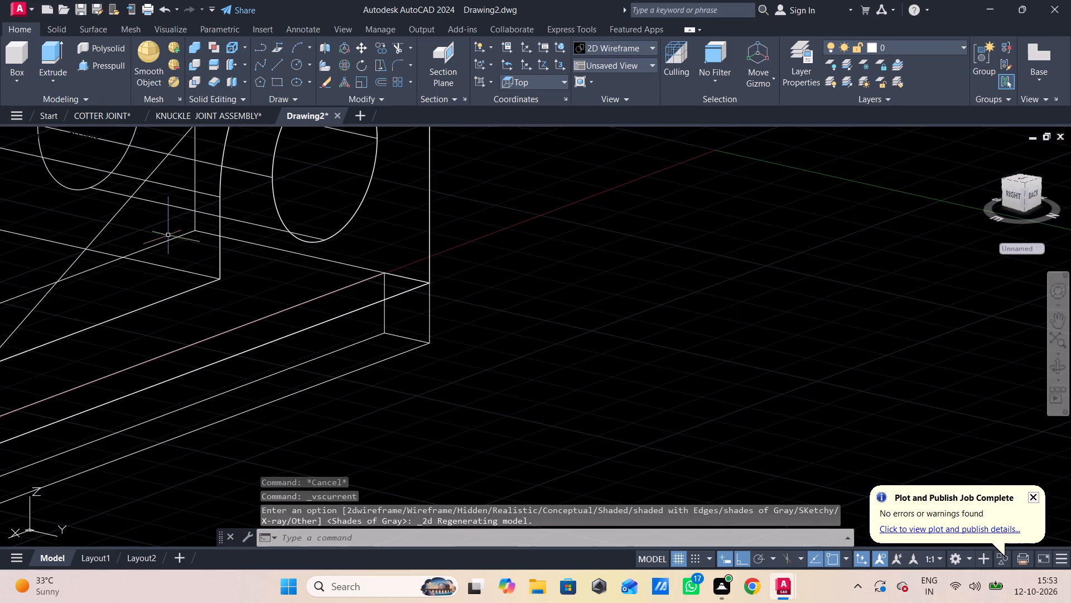
{"action": "left_click", "coordinate": [100, 231]}
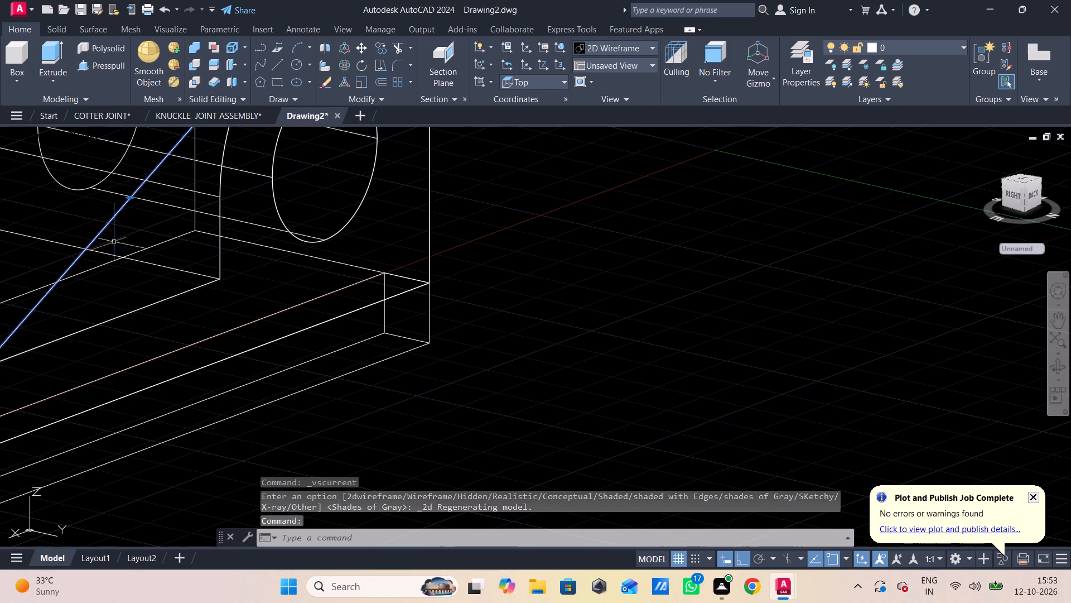
{"action": "left_click", "coordinate": [156, 301]}
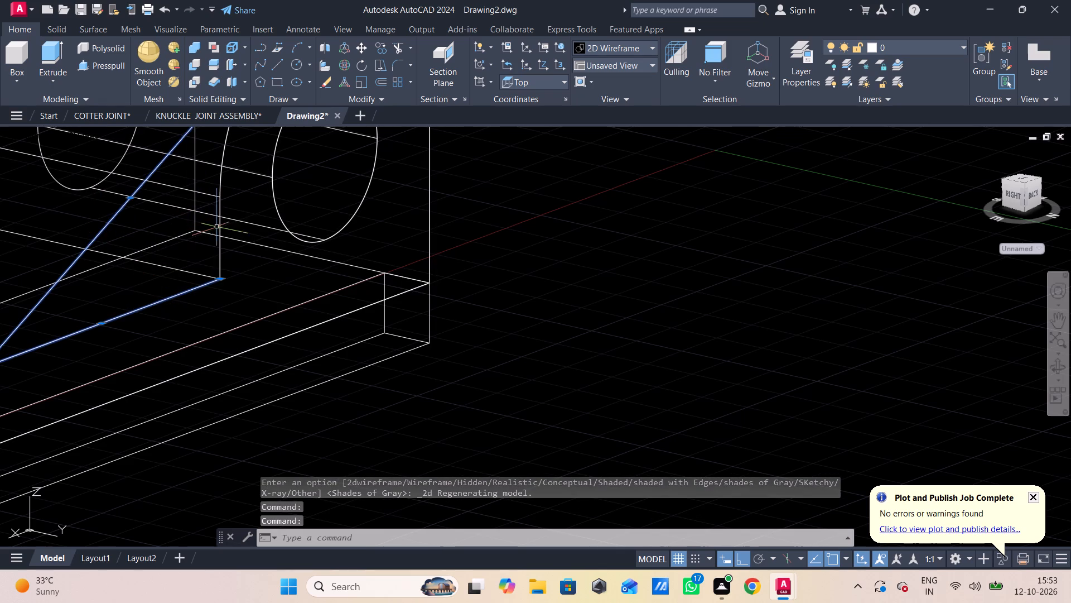
{"action": "left_click", "coordinate": [220, 230]}
{"action": "middle_click_drag", "start_coordinate": [432, 187], "coordinate": [453, 203]}
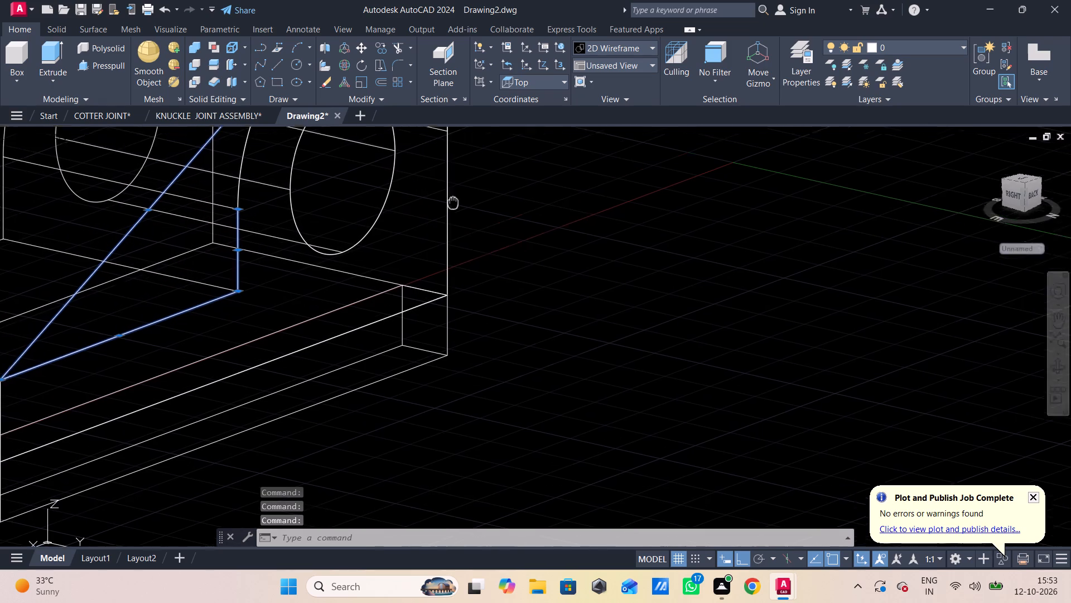
{"action": "middle_click_drag", "start_coordinate": [453, 203], "coordinate": [476, 275]}
{"action": "scroll", "coordinate": [478, 249], "scroll_direction": "down", "scroll_amount": 1}
{"action": "middle_click_drag", "start_coordinate": [485, 241], "coordinate": [491, 269]}
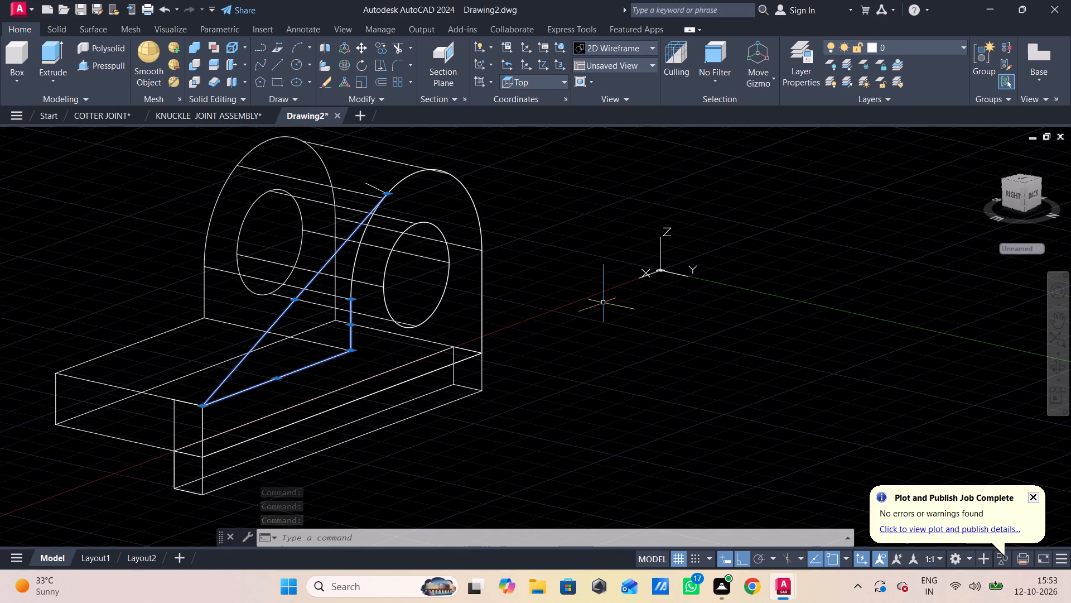
{"action": "key", "text": "Escape"}
{"action": "key", "text": "Escape"}
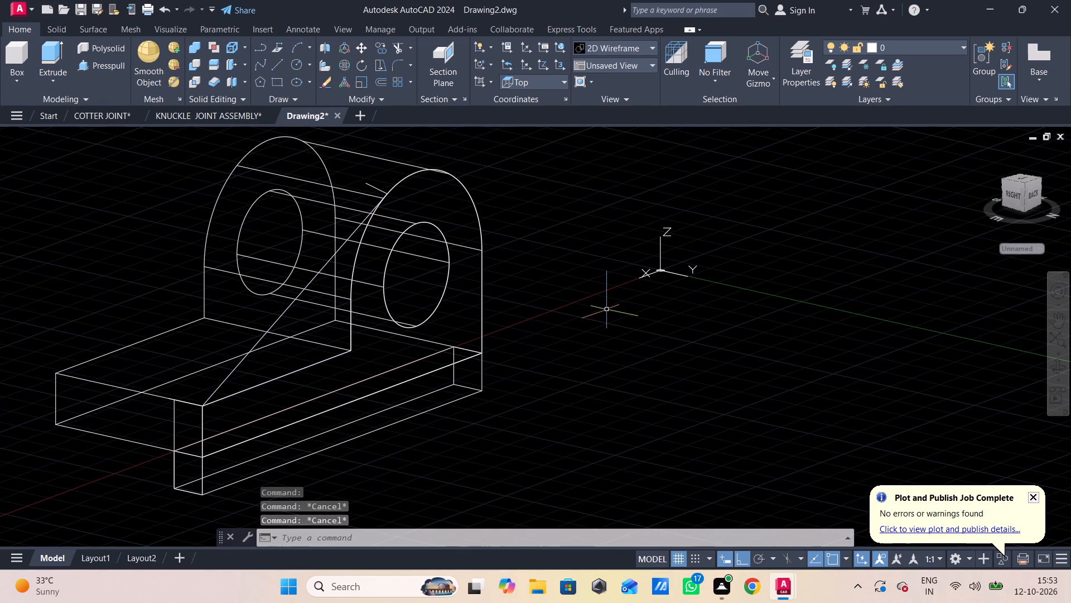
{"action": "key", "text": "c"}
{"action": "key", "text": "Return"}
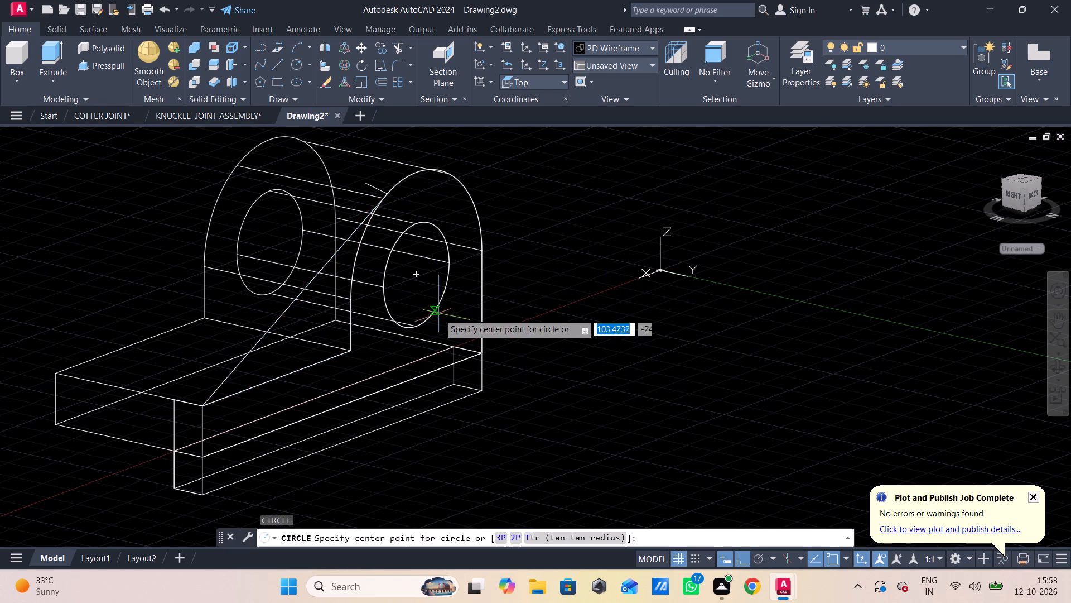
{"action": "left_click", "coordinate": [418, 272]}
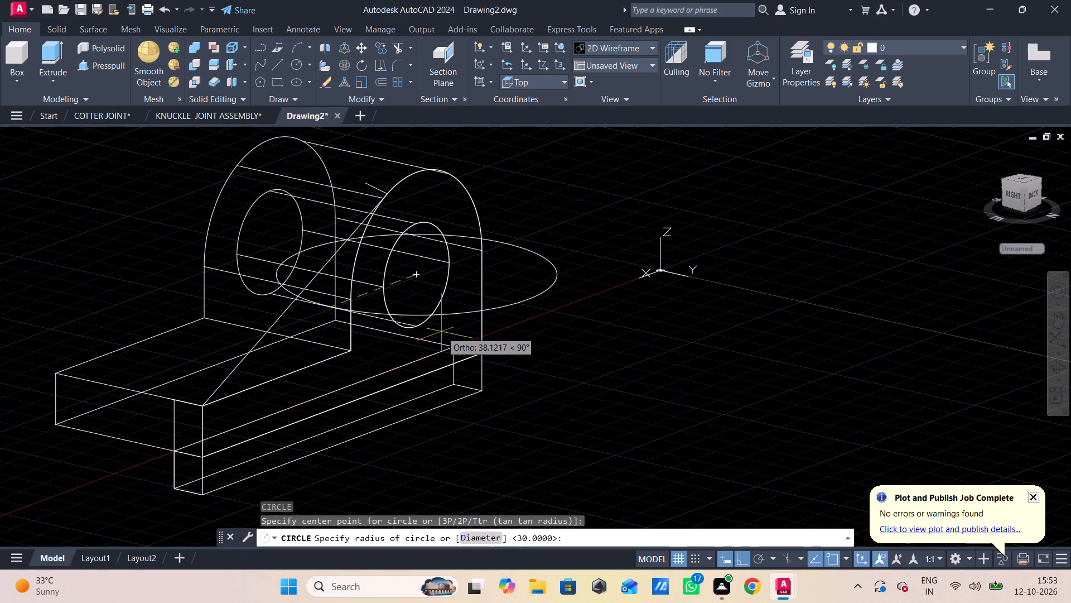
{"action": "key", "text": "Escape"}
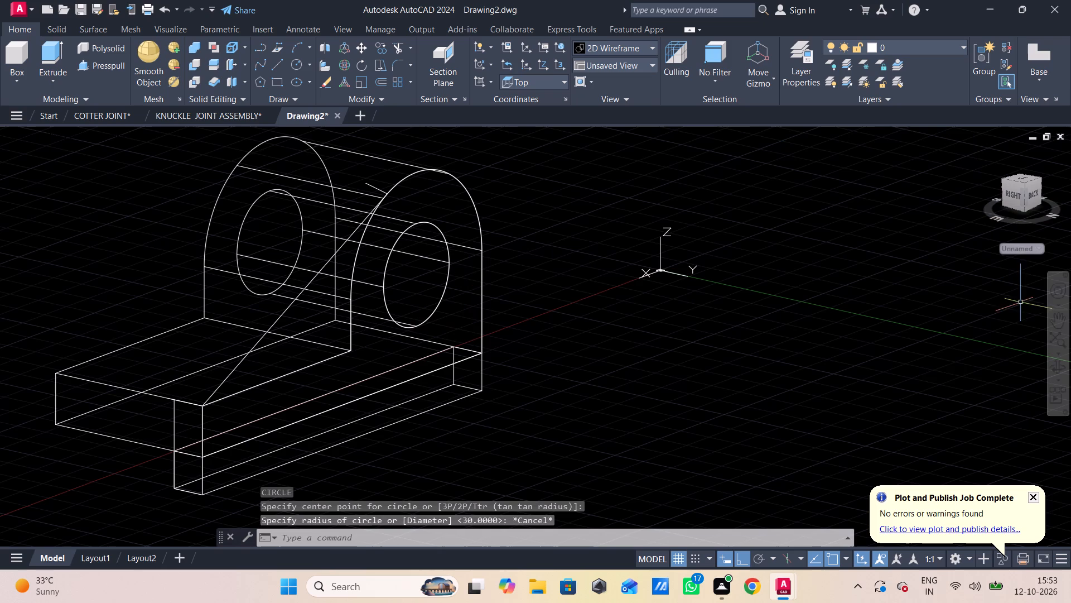
Set the visual style to Shades of Gray and select the arm-and-eye solid.
{"action": "left_click", "coordinate": [93, 138]}
{"action": "left_click", "coordinate": [150, 258]}
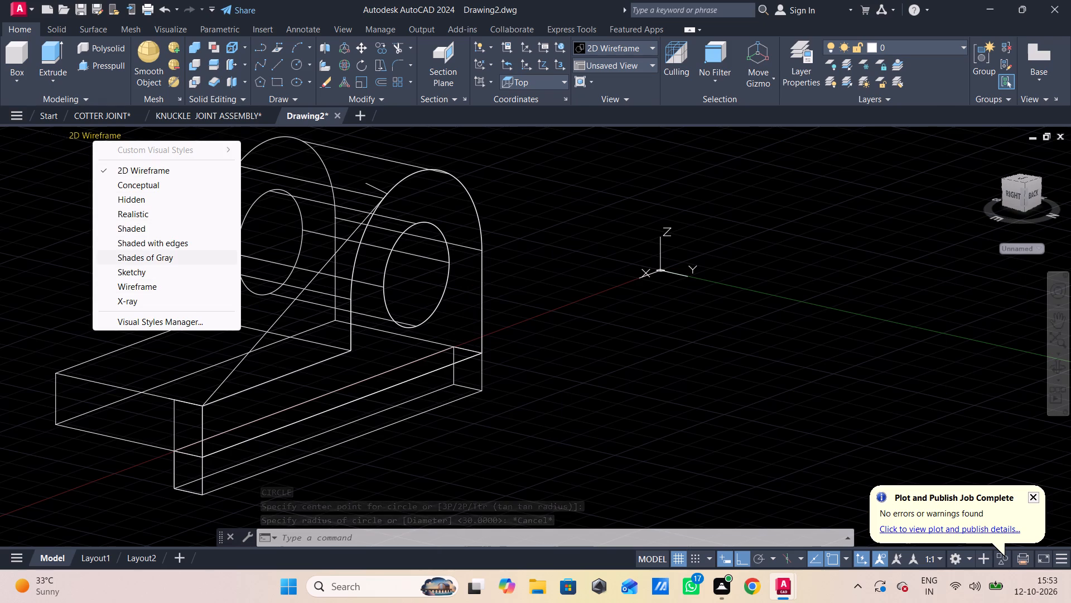
{"action": "middle_click_drag", "start_coordinate": [508, 284], "coordinate": [530, 309]}
{"action": "left_click_drag", "start_coordinate": [480, 348], "coordinate": [495, 367]}
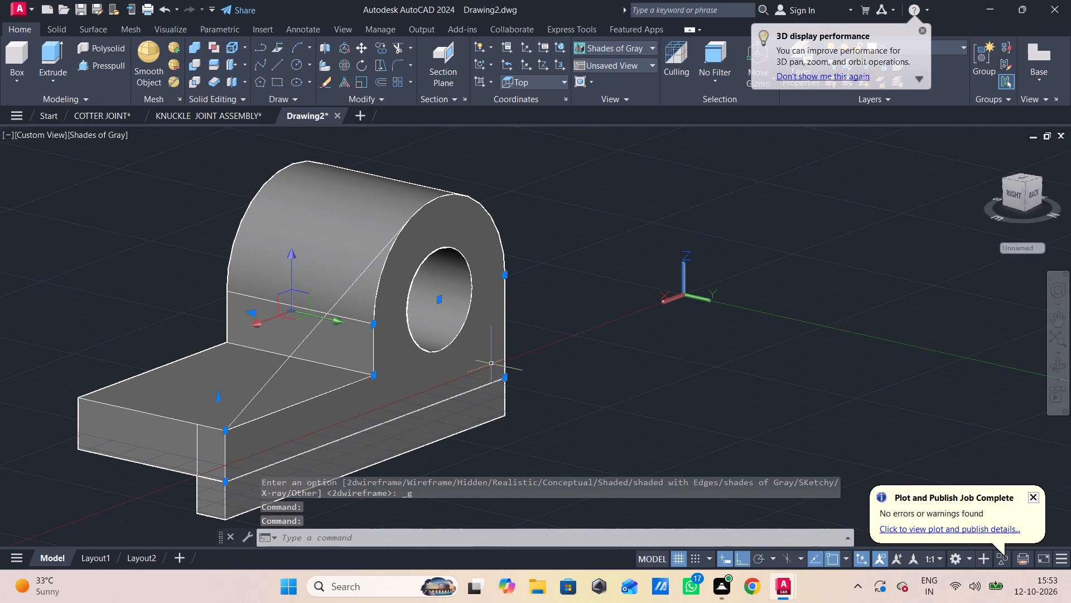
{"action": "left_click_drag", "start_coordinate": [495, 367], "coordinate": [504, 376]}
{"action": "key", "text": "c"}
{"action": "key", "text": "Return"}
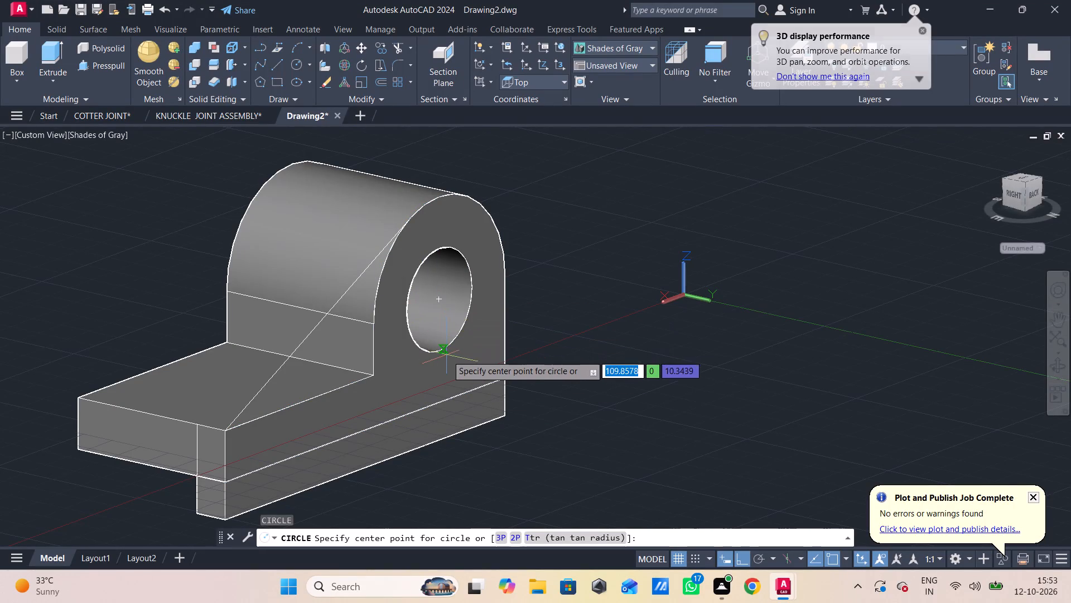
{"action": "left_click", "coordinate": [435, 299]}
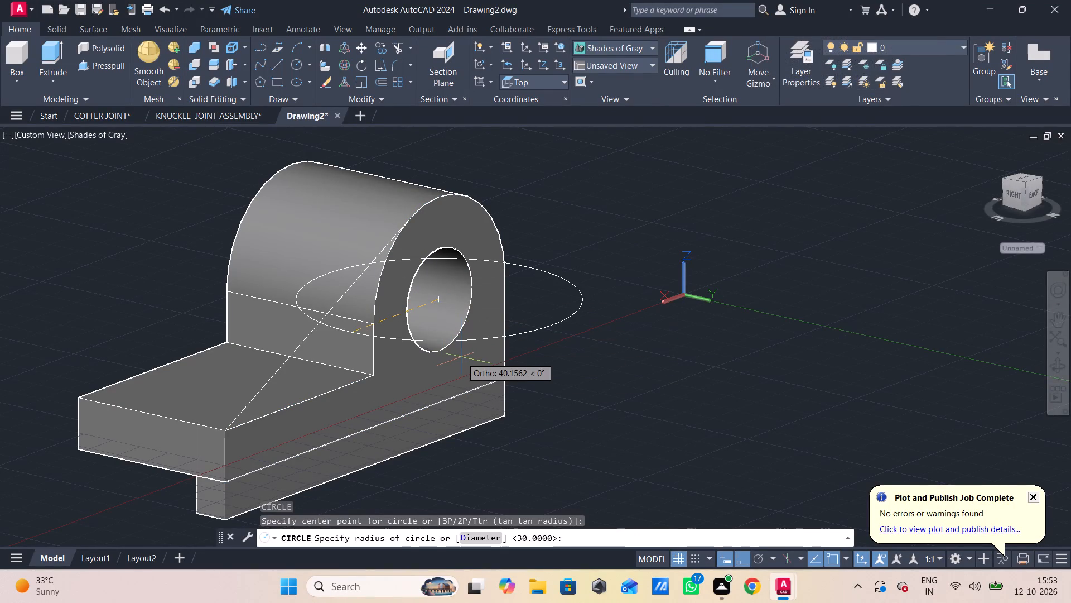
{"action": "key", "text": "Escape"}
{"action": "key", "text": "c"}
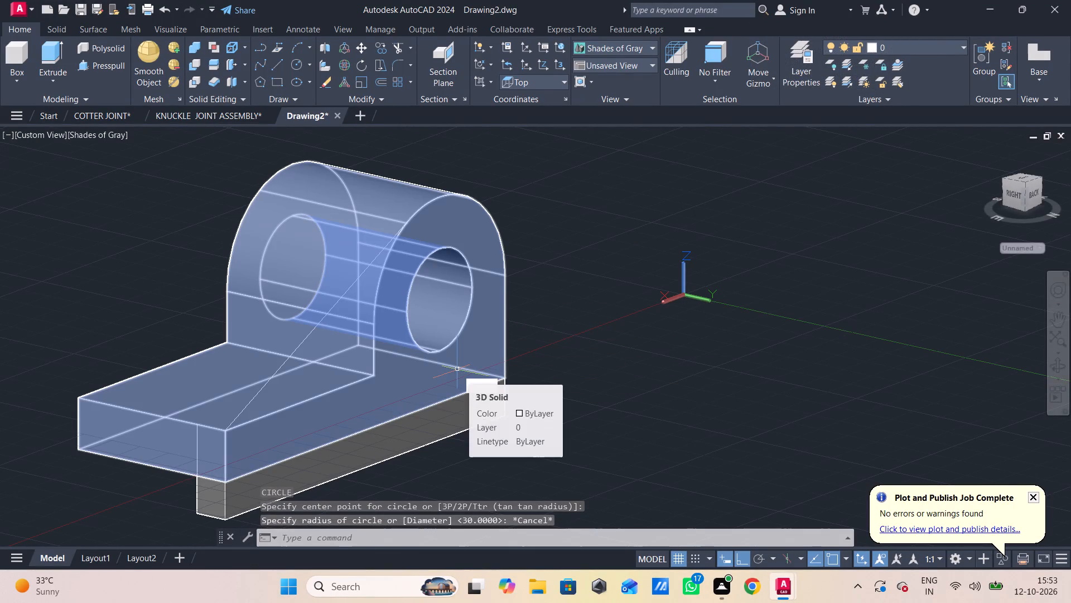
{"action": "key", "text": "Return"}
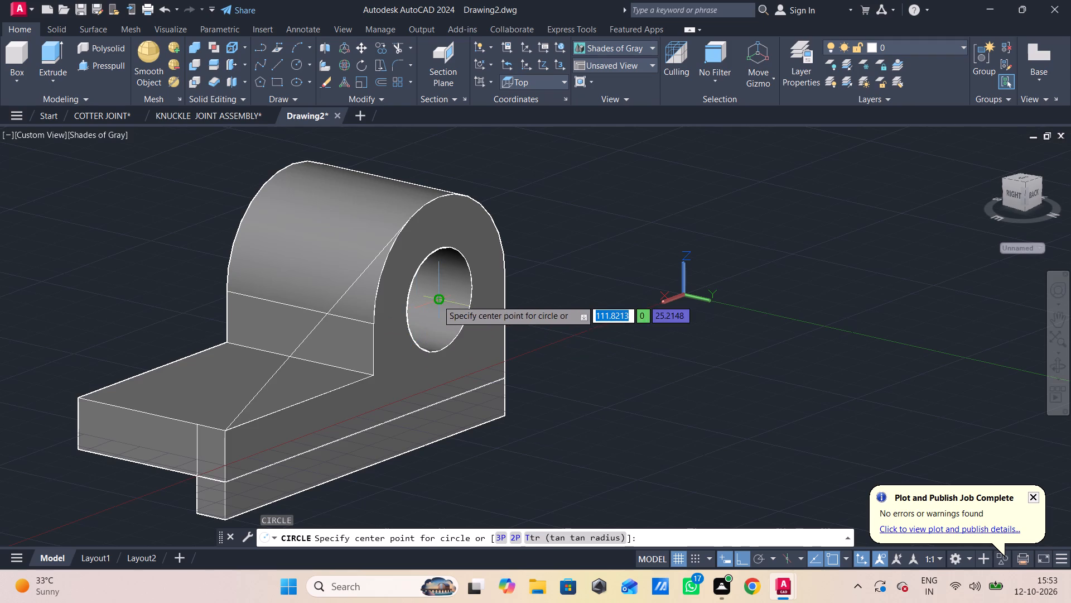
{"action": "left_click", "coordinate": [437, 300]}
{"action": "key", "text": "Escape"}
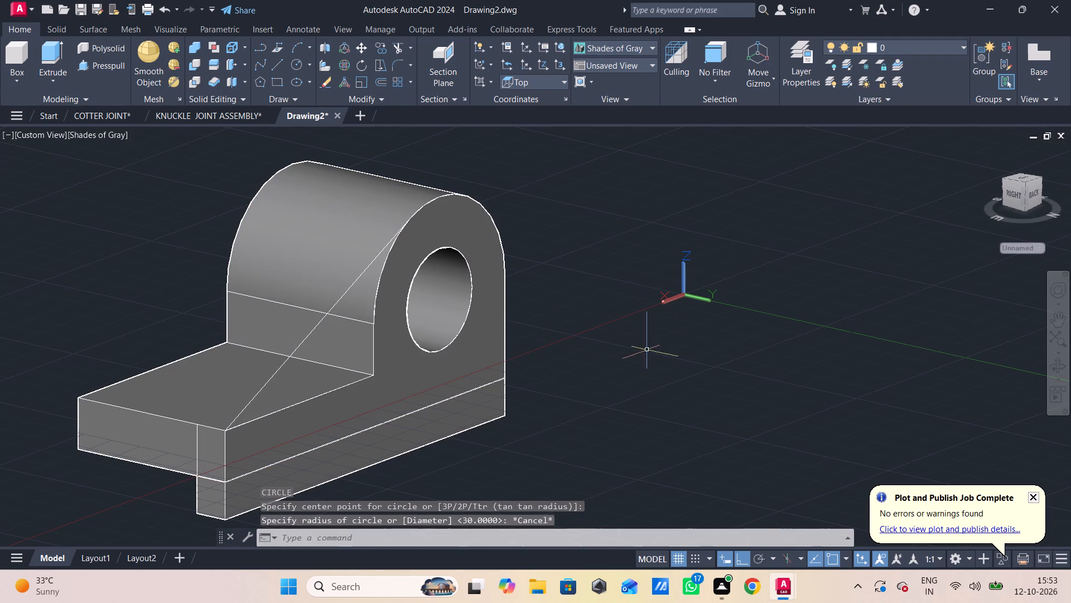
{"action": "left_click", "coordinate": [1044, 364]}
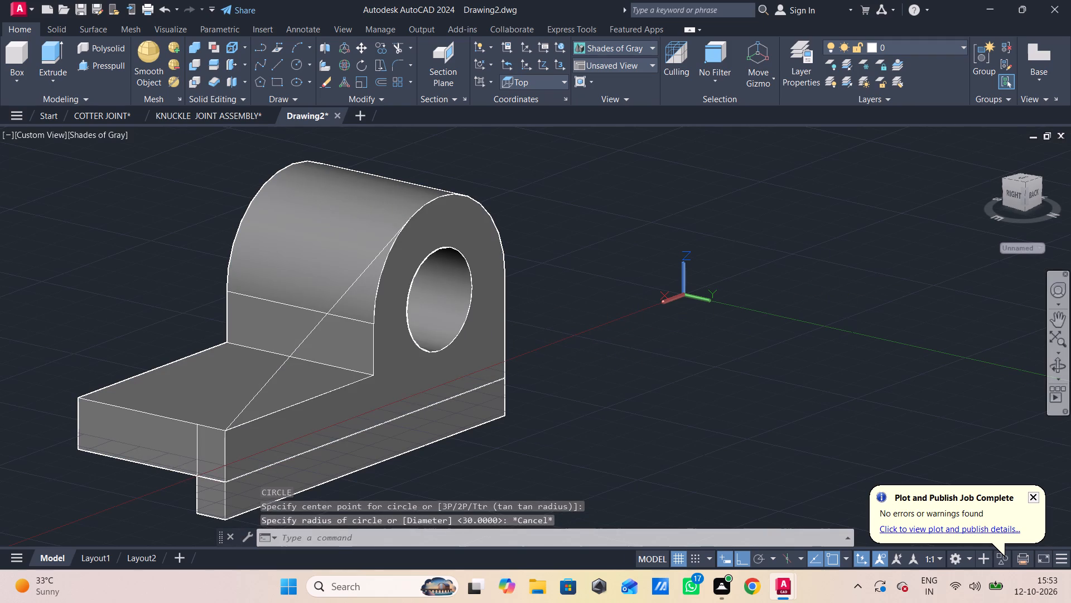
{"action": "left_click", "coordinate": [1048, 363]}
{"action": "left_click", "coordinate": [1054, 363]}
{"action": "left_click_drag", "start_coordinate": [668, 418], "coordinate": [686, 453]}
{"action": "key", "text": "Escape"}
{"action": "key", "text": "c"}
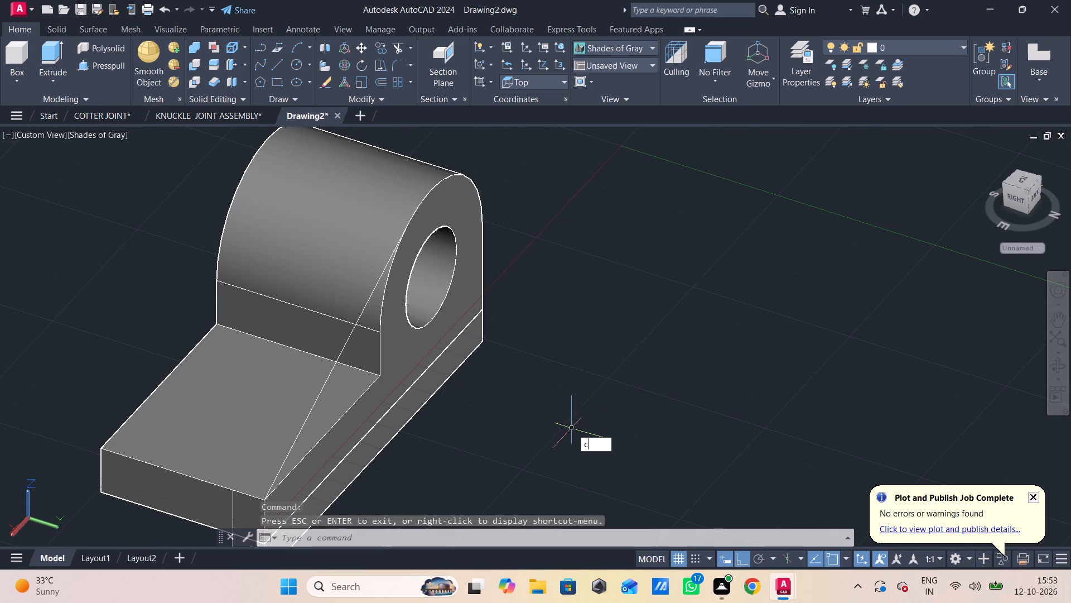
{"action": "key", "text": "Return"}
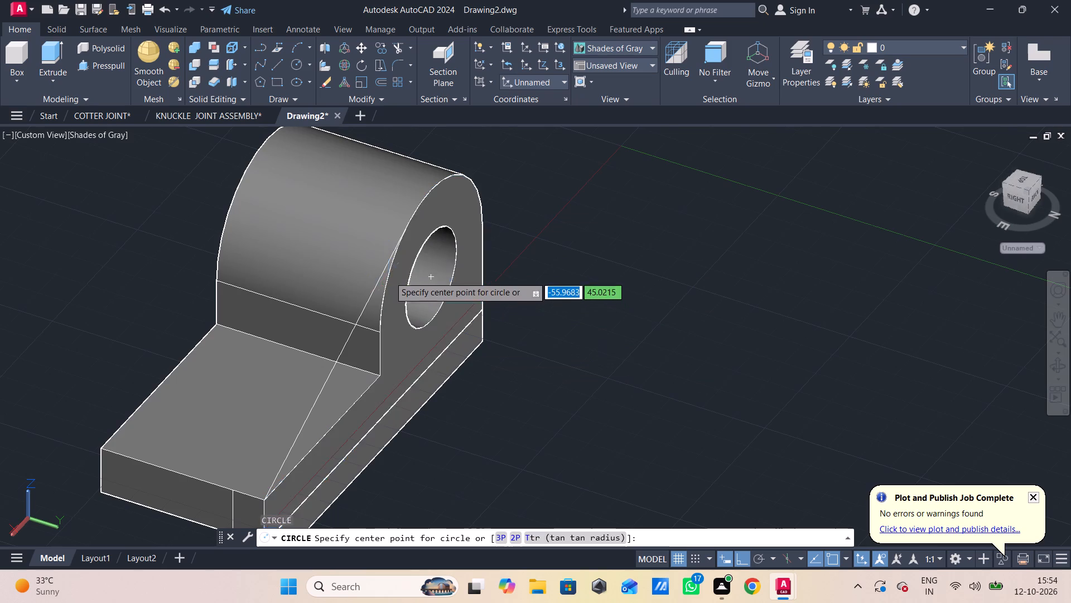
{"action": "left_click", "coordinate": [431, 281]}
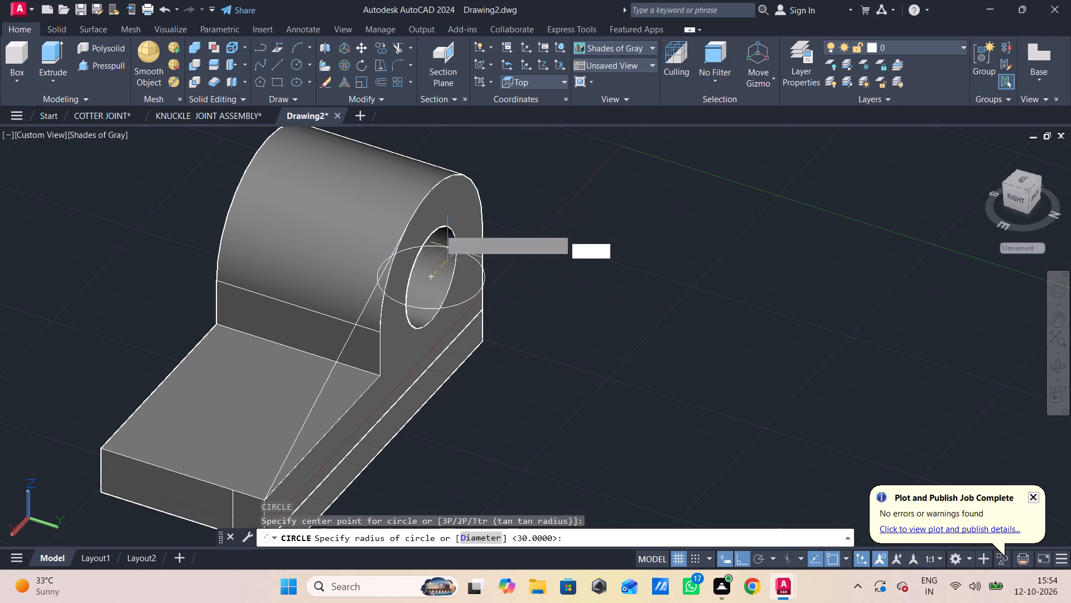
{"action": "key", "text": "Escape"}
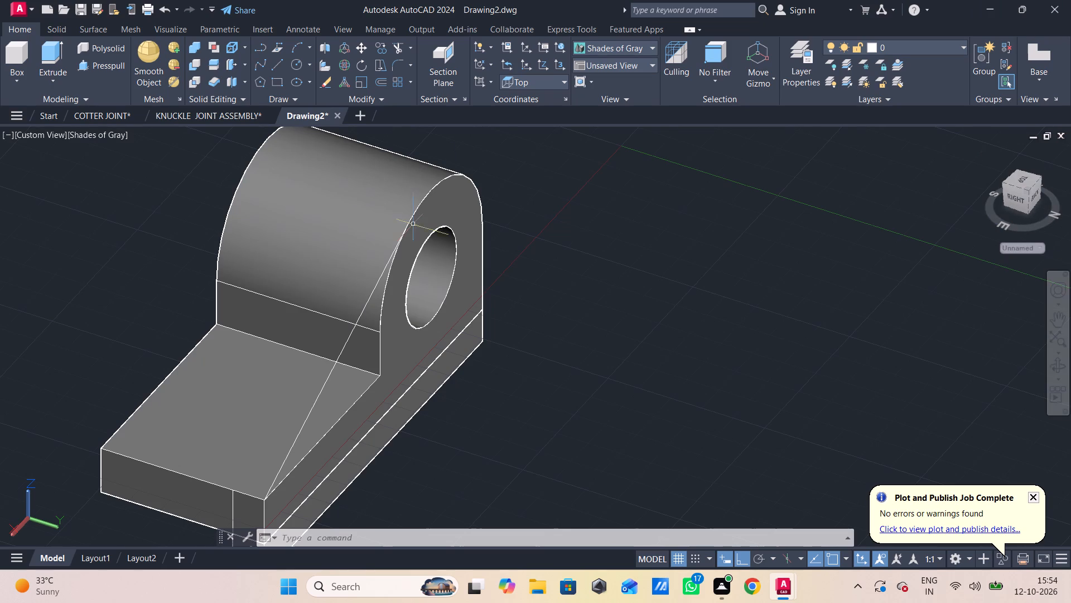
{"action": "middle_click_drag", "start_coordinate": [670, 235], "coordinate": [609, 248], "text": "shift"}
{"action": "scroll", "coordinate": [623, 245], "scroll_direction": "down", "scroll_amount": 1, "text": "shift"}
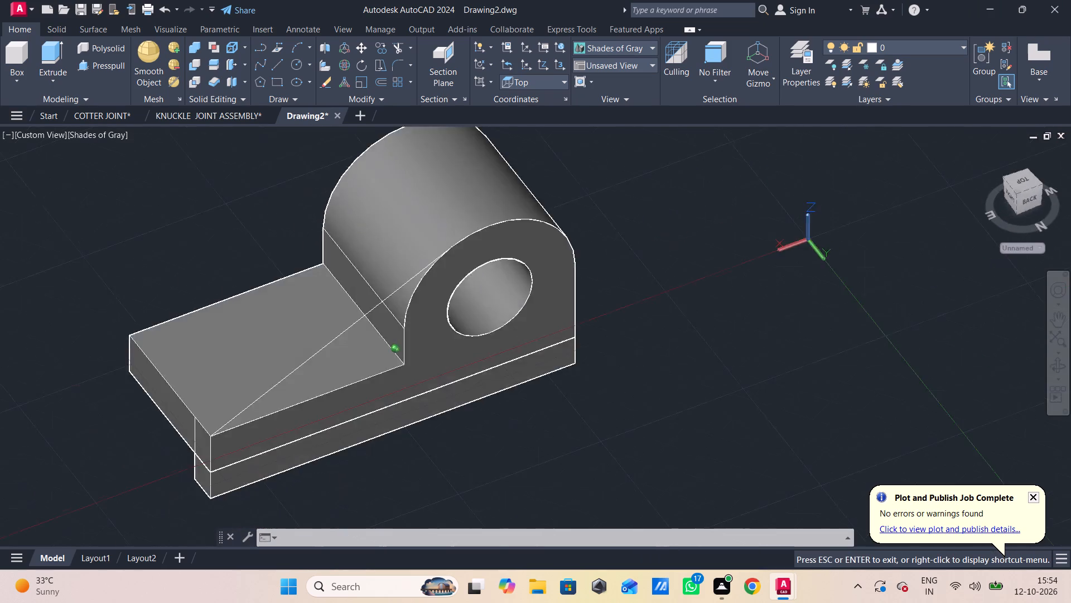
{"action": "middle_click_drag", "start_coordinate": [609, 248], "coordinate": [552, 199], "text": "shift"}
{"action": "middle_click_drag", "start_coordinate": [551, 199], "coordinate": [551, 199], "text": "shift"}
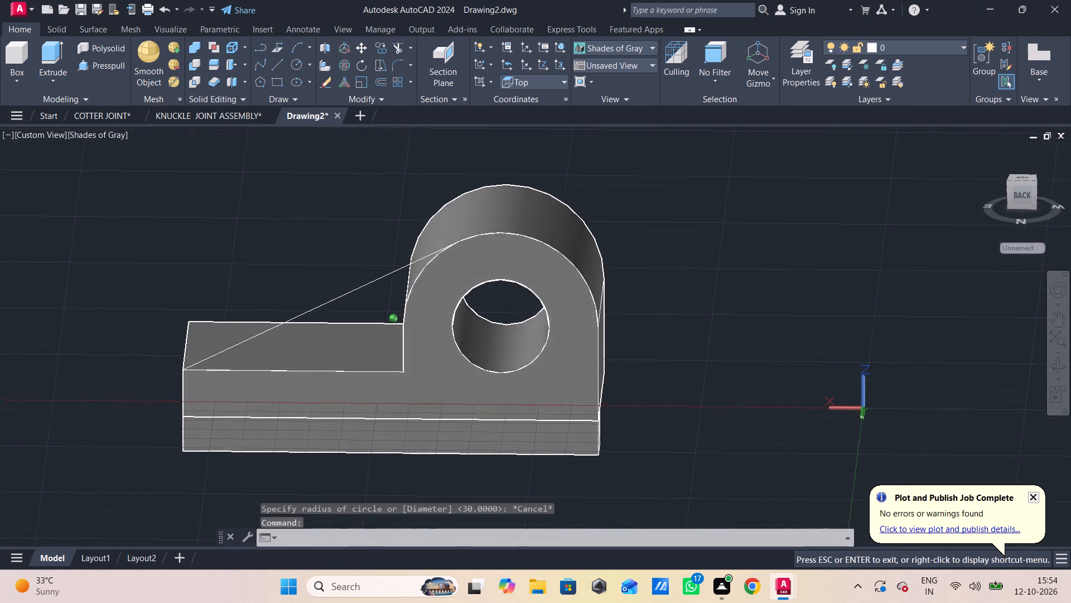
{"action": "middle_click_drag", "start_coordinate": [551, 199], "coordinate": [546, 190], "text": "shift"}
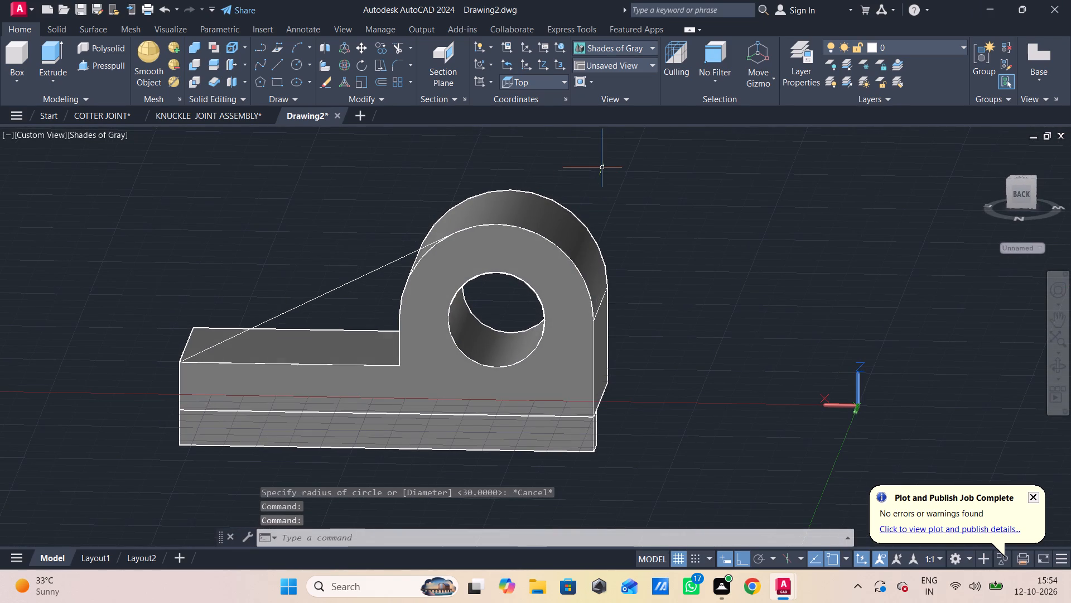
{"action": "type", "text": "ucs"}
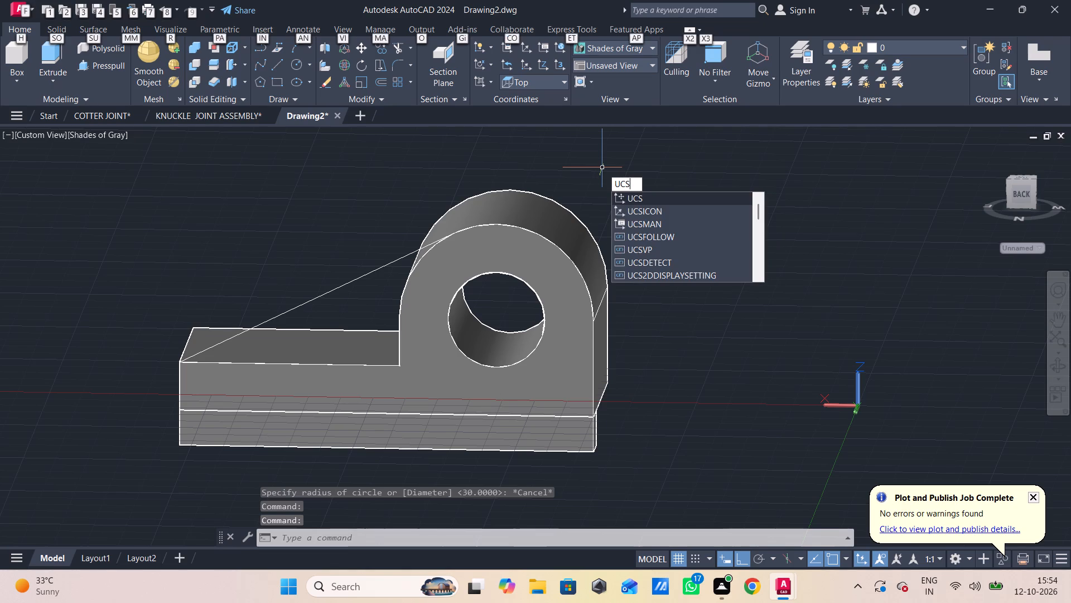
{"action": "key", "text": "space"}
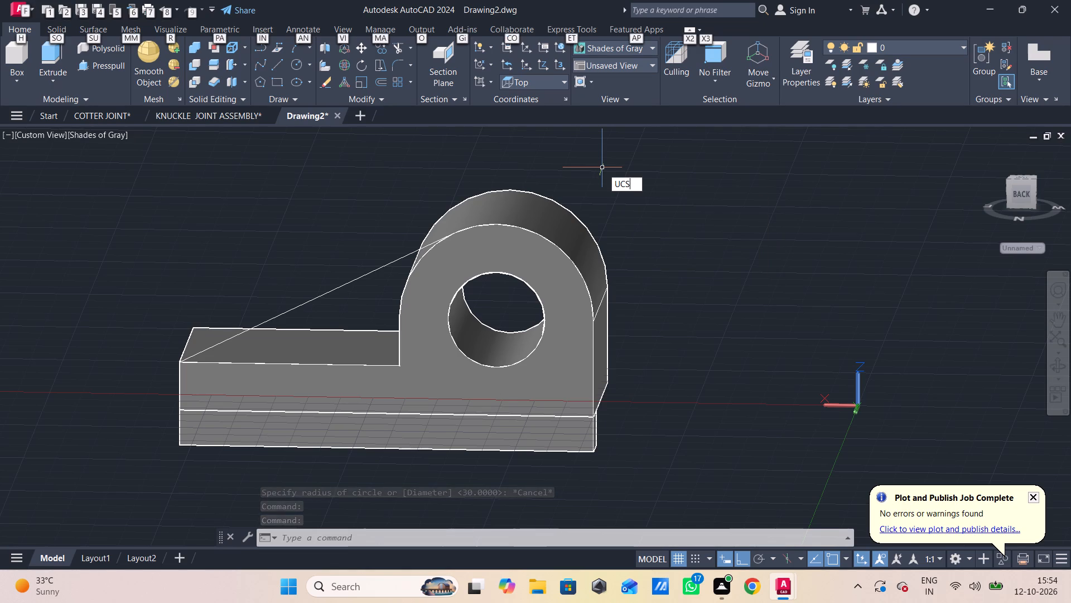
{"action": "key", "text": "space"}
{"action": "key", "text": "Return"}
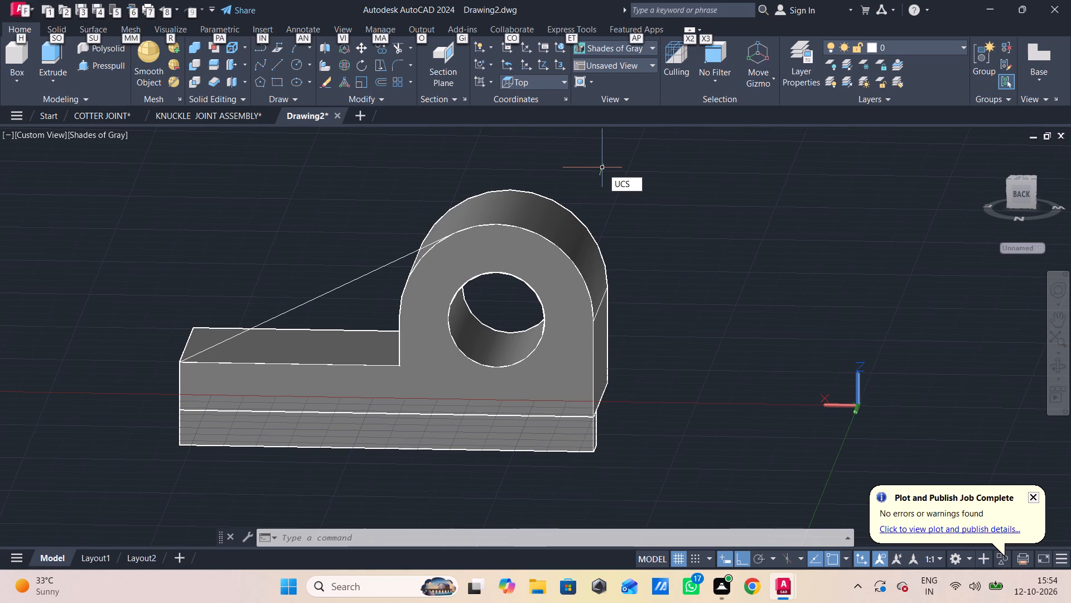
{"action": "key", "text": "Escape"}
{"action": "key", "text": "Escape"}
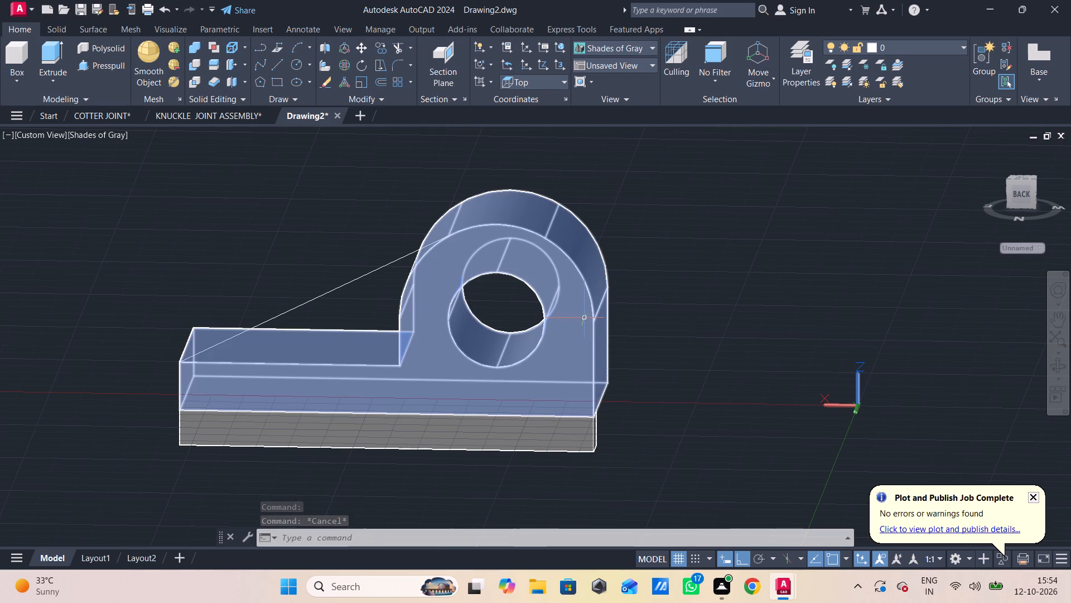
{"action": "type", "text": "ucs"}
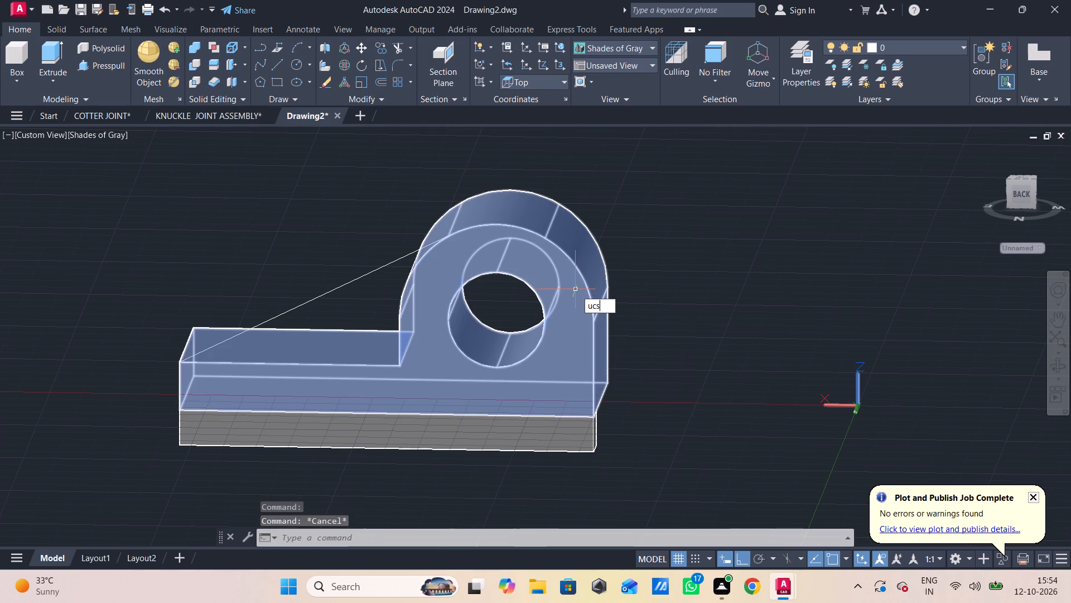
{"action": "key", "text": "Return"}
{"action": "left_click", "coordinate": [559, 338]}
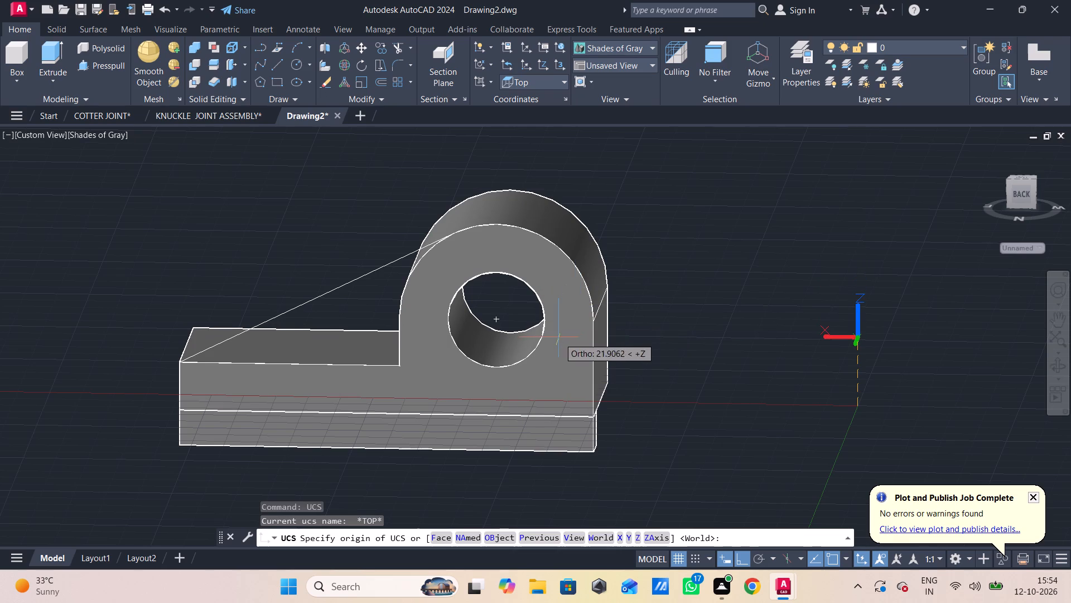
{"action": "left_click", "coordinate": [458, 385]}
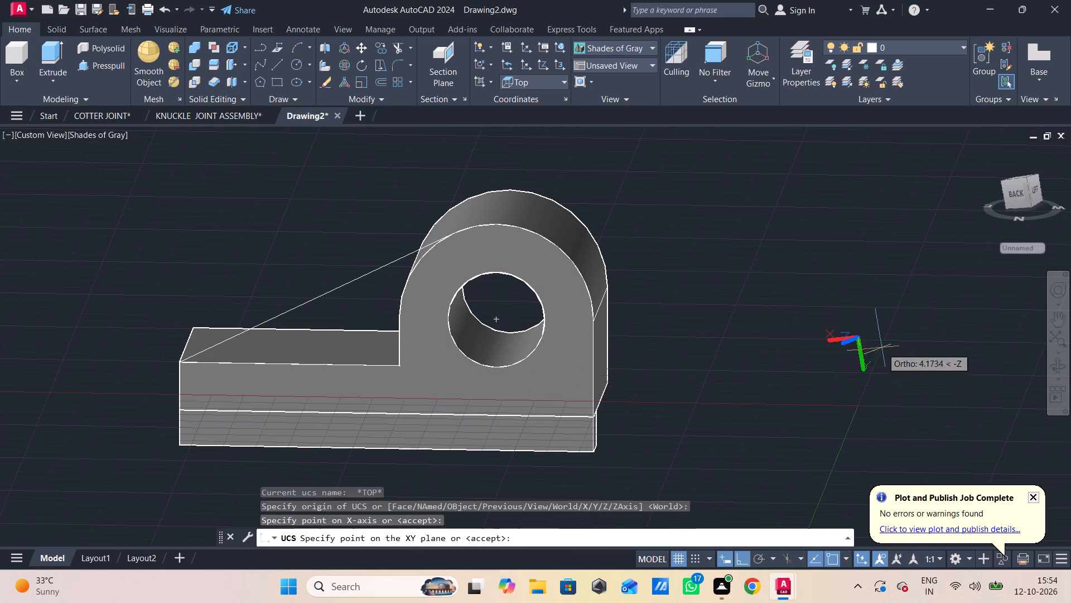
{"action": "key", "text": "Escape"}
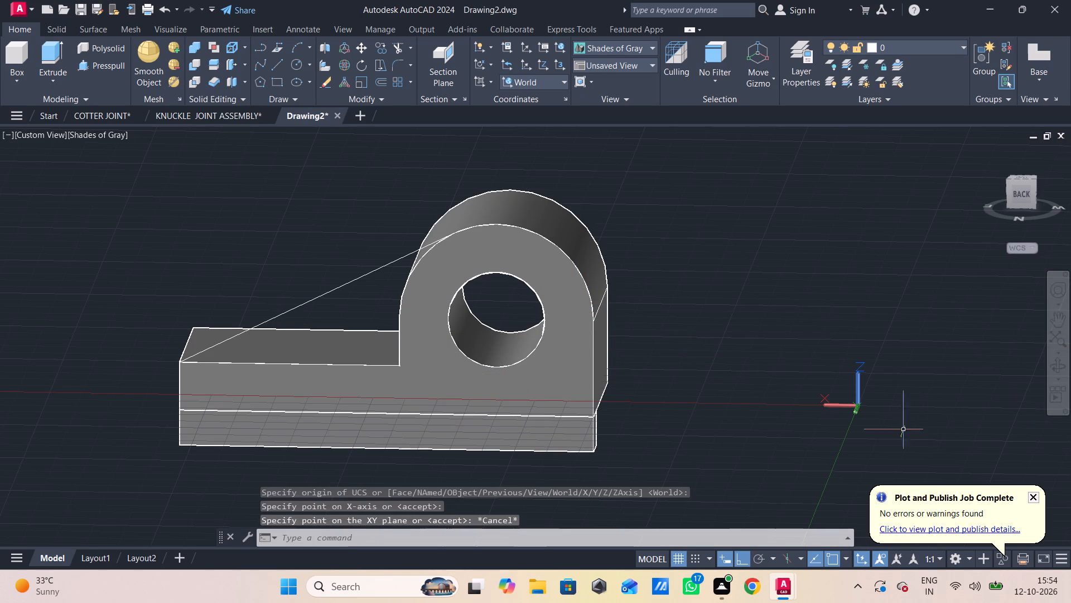
Relocate the UCS origin onto the eye's flat face below the hole, aligning its XY plane with that face.
{"action": "left_click", "coordinate": [858, 407]}
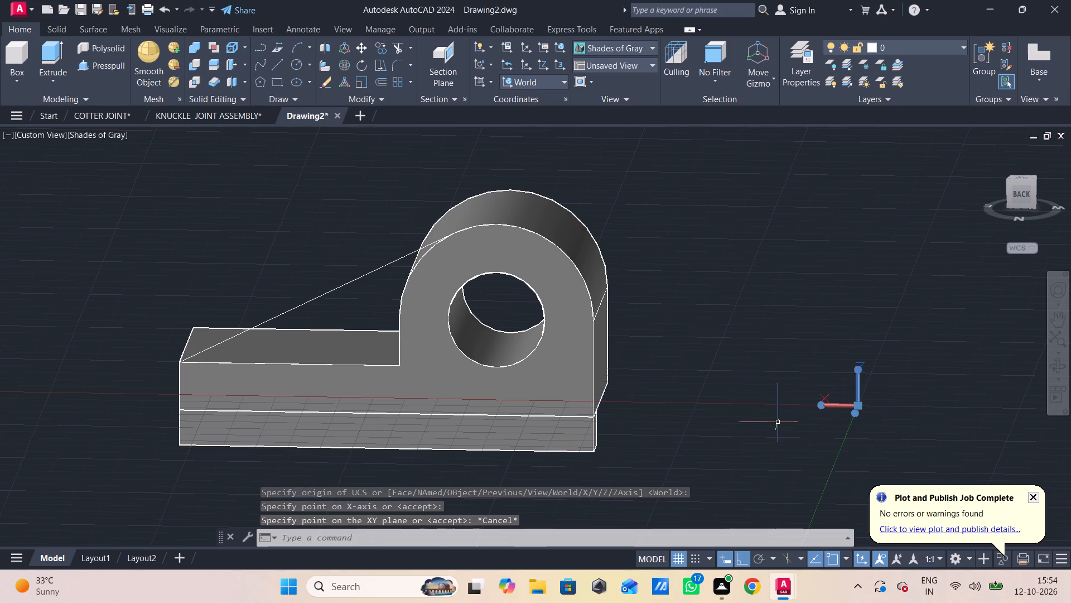
{"action": "left_click_drag", "start_coordinate": [860, 405], "coordinate": [451, 381]}
{"action": "left_click", "coordinate": [488, 398]}
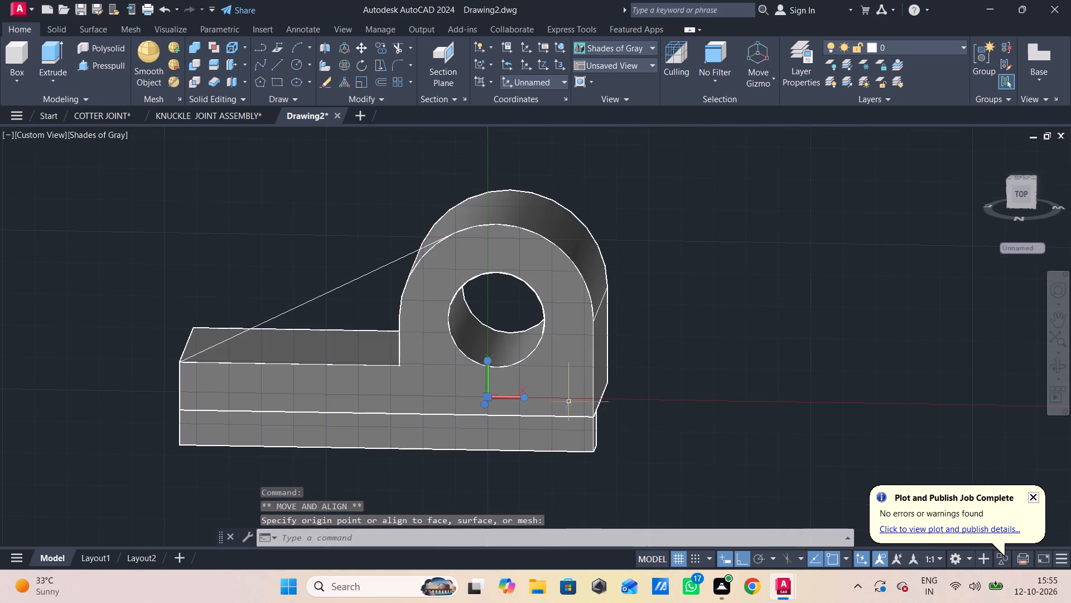
Draw a circle of radius 30 on the eye's flat face, centred on the hole.
{"action": "middle_click_drag", "start_coordinate": [534, 393], "coordinate": [554, 341], "text": "shift"}
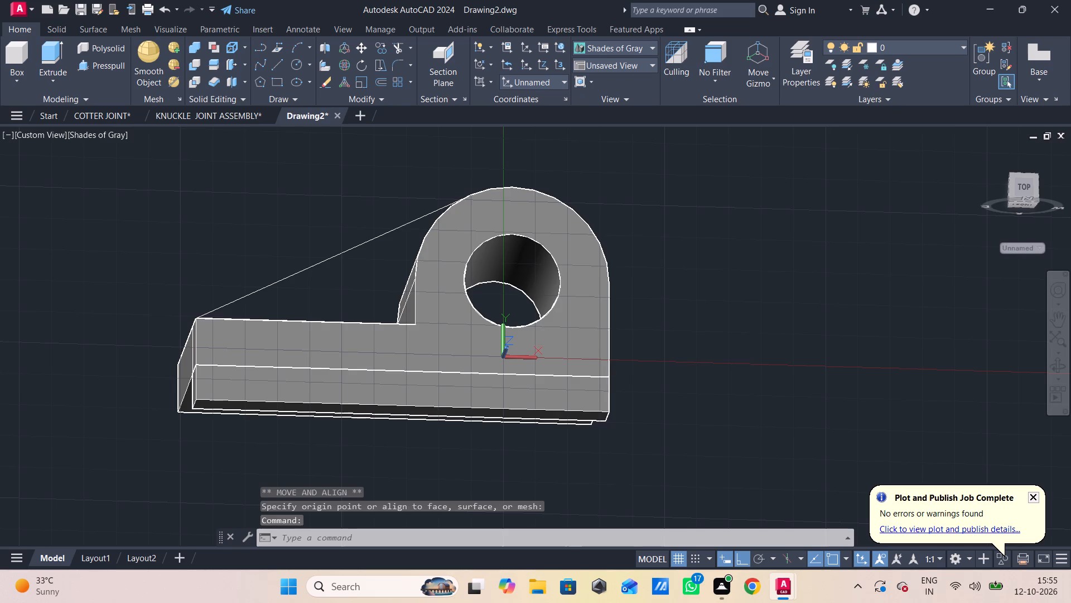
{"action": "middle_click_drag", "start_coordinate": [595, 316], "coordinate": [595, 344], "text": "shift"}
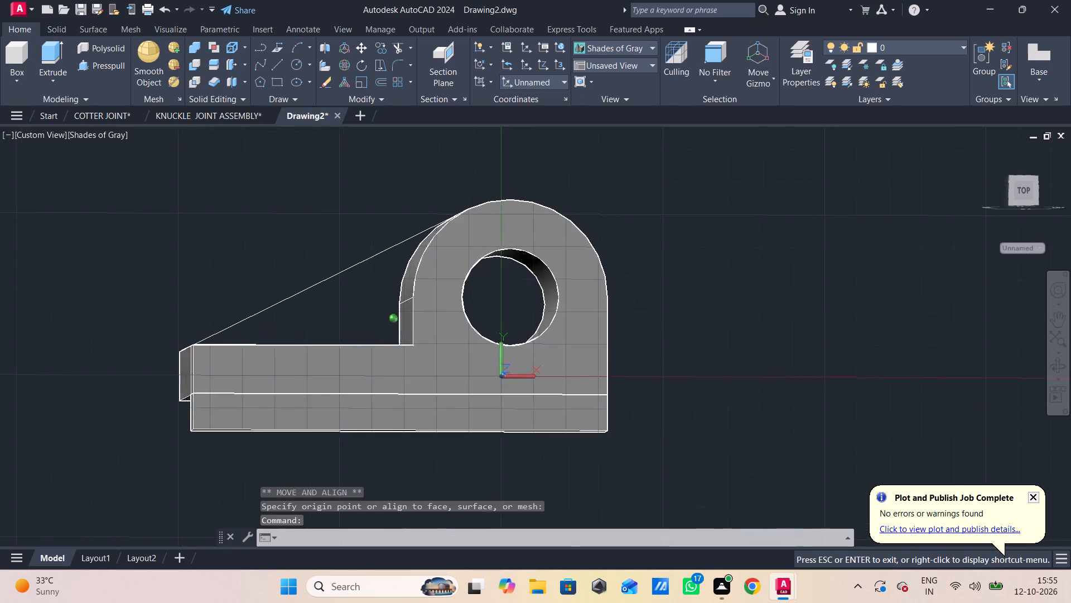
{"action": "middle_click_drag", "start_coordinate": [595, 344], "coordinate": [584, 347], "text": "shift"}
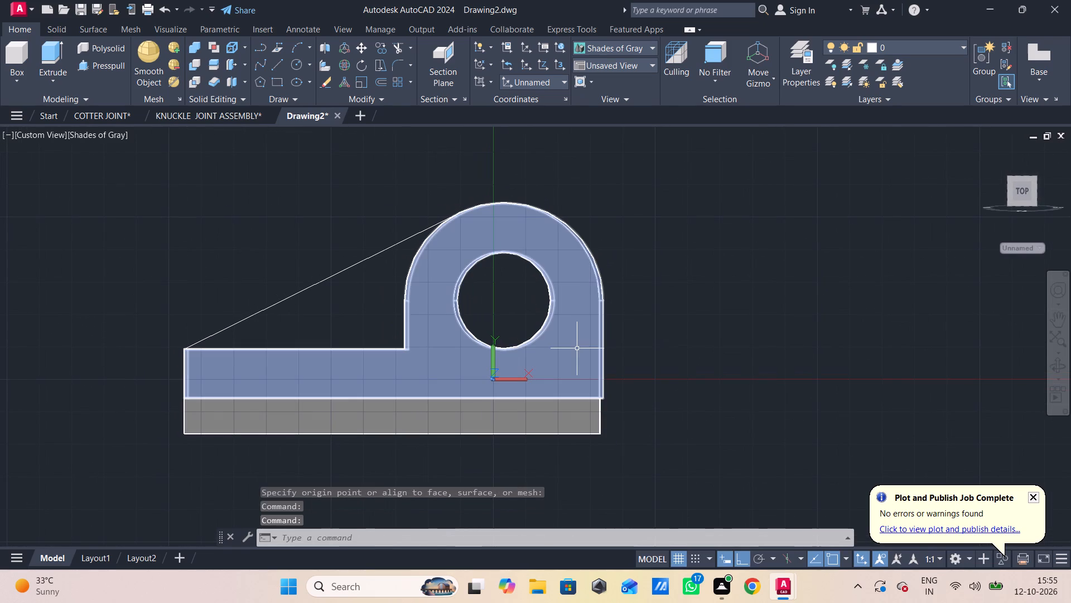
{"action": "type", "text": "c"}
{"action": "key", "text": "space"}
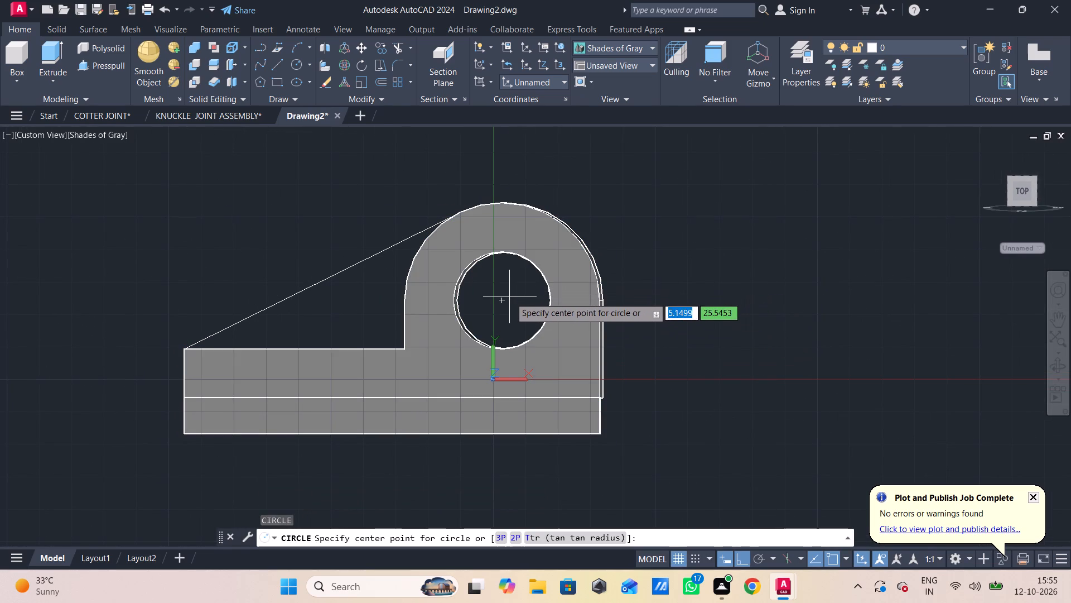
{"action": "left_click", "coordinate": [506, 300]}
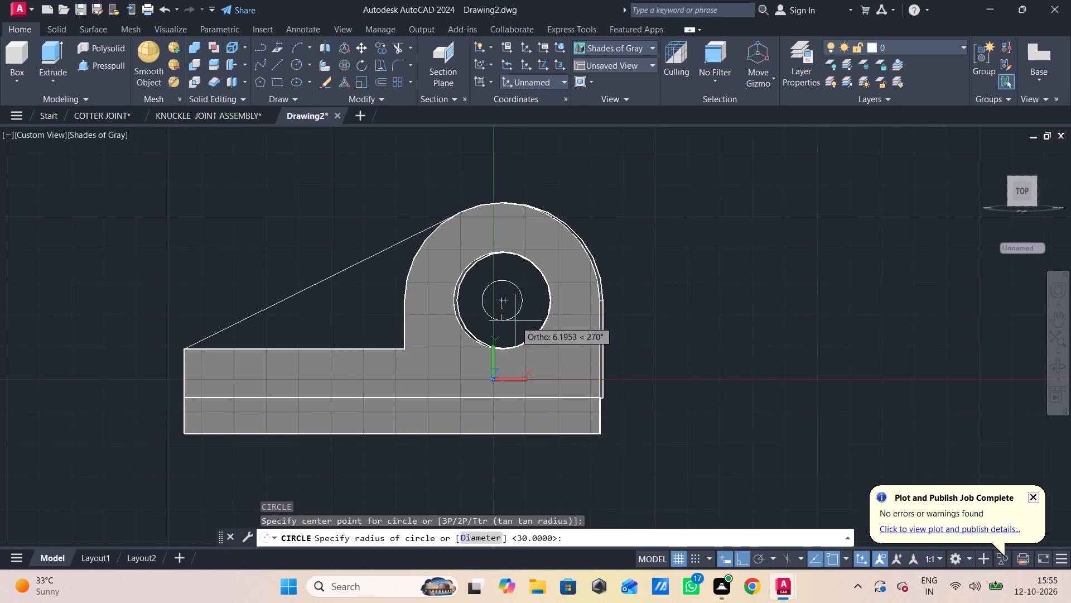
{"action": "type", "text": "30"}
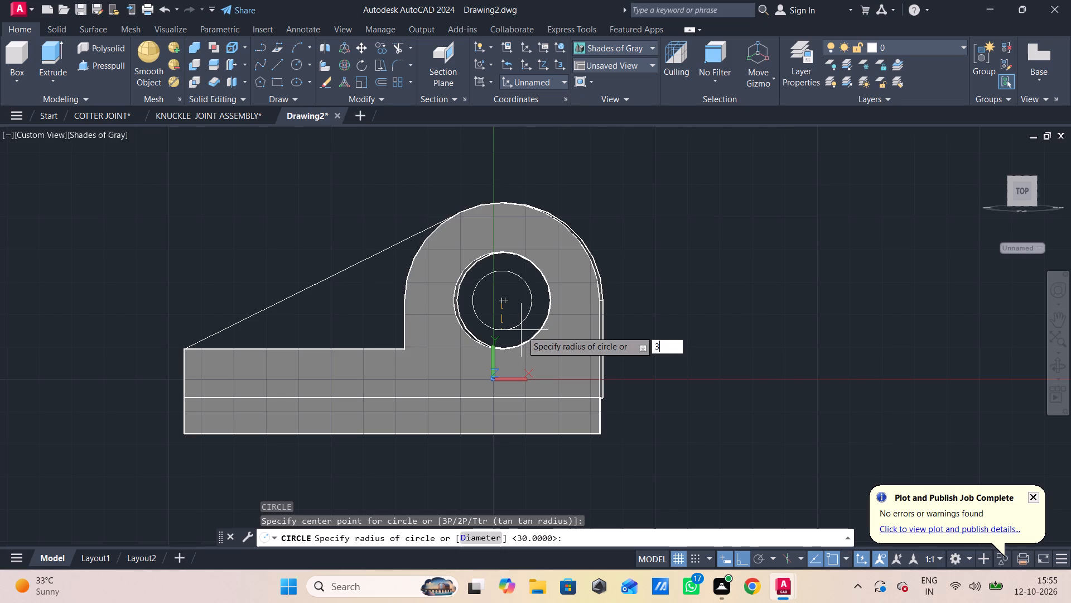
{"action": "key", "text": "Return"}
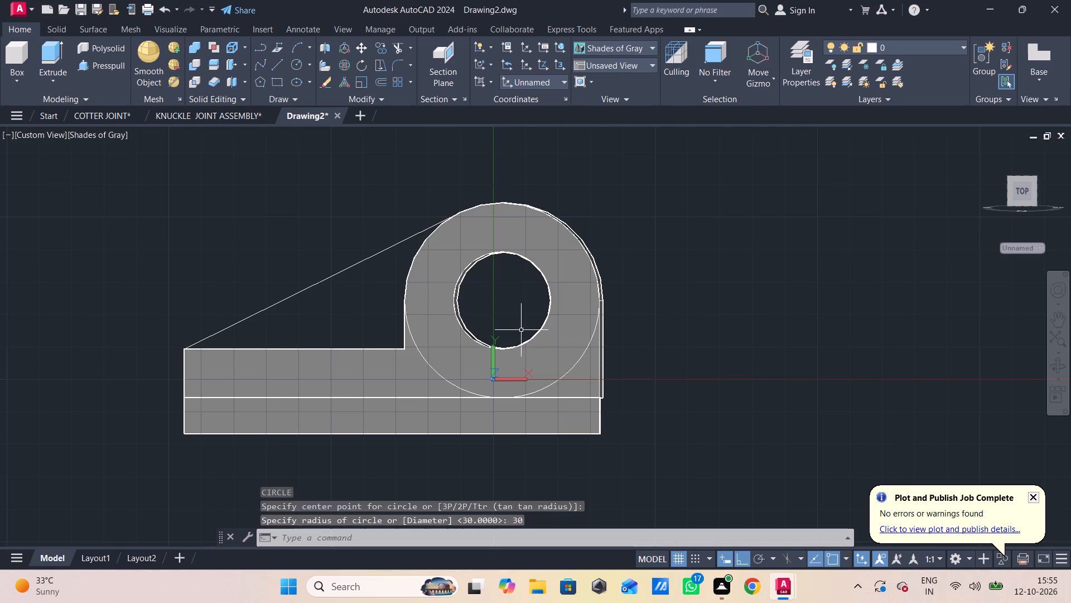
{"action": "key", "text": "Escape"}
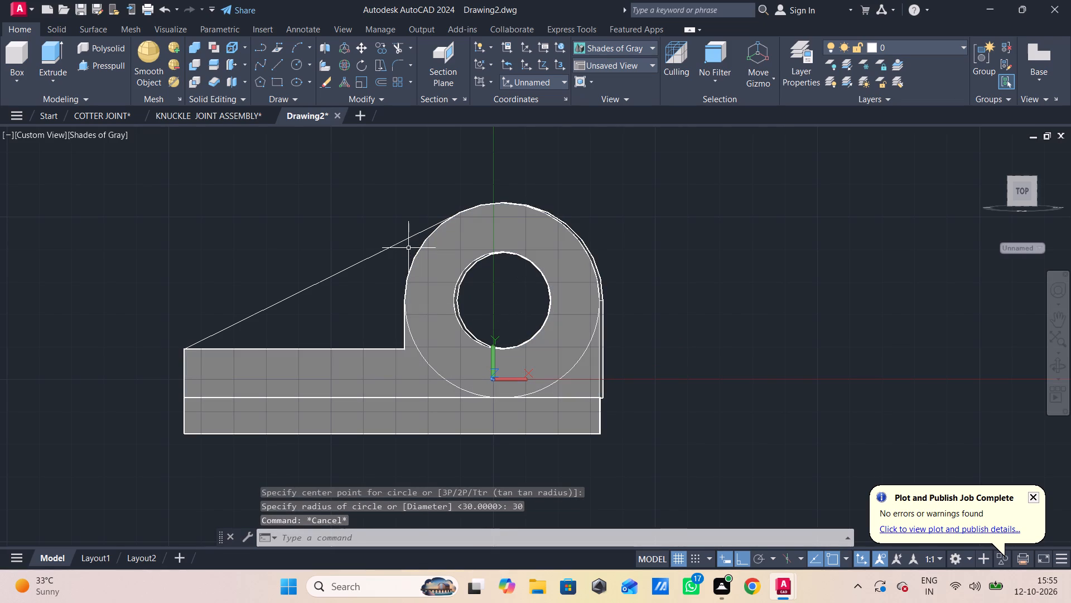
Move the arm-and-eye solid together with the sloping line and radius-30 circle clear of the original outline.
{"action": "left_click", "coordinate": [407, 240]}
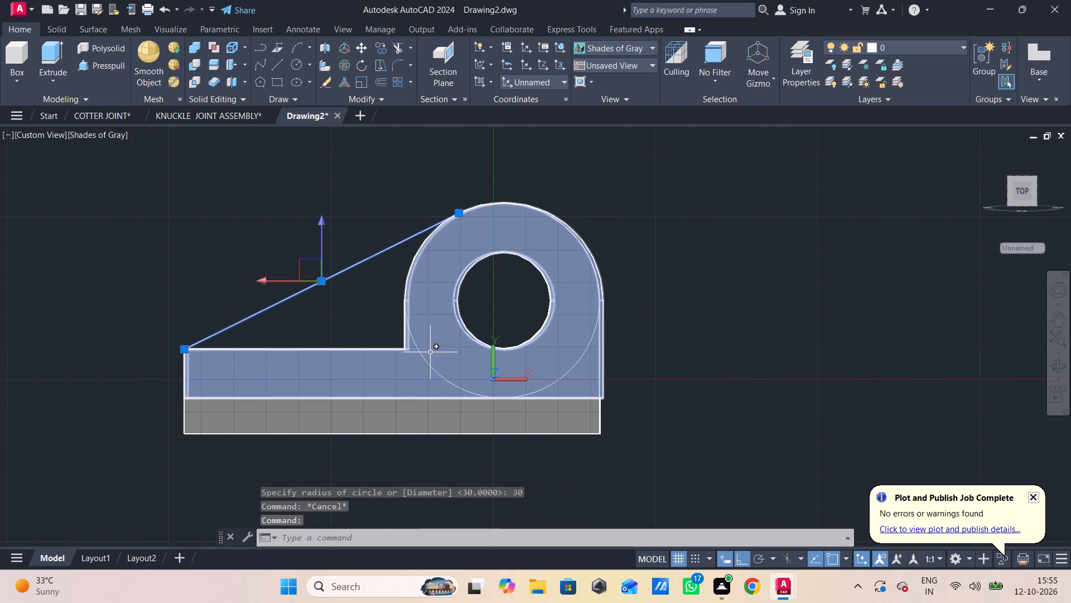
{"action": "left_click", "coordinate": [424, 359]}
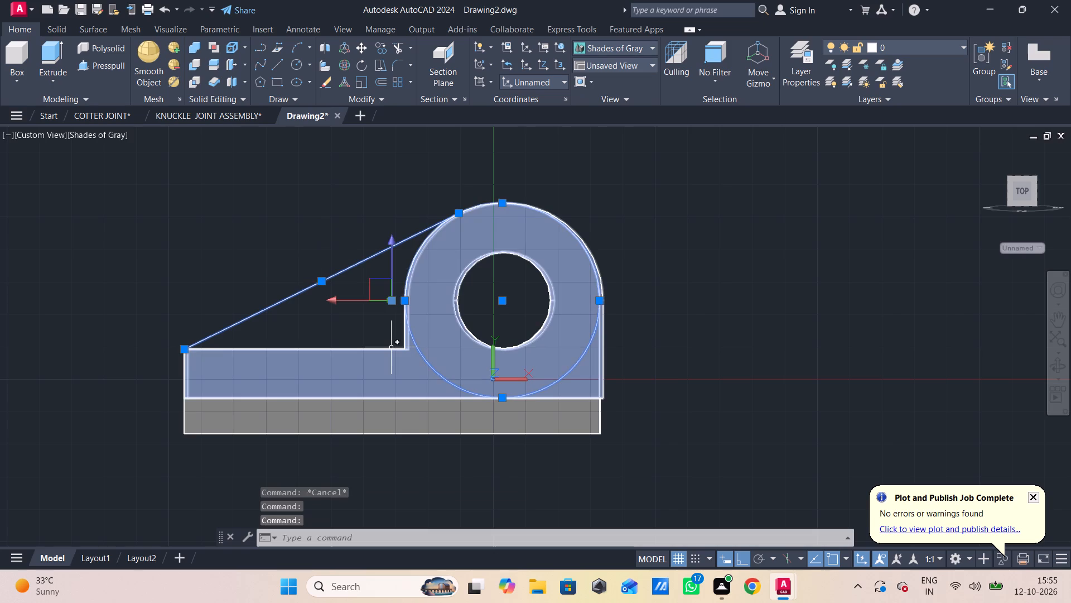
{"action": "left_click", "coordinate": [392, 348]}
{"action": "scroll", "coordinate": [417, 306], "scroll_direction": "up", "scroll_amount": 2}
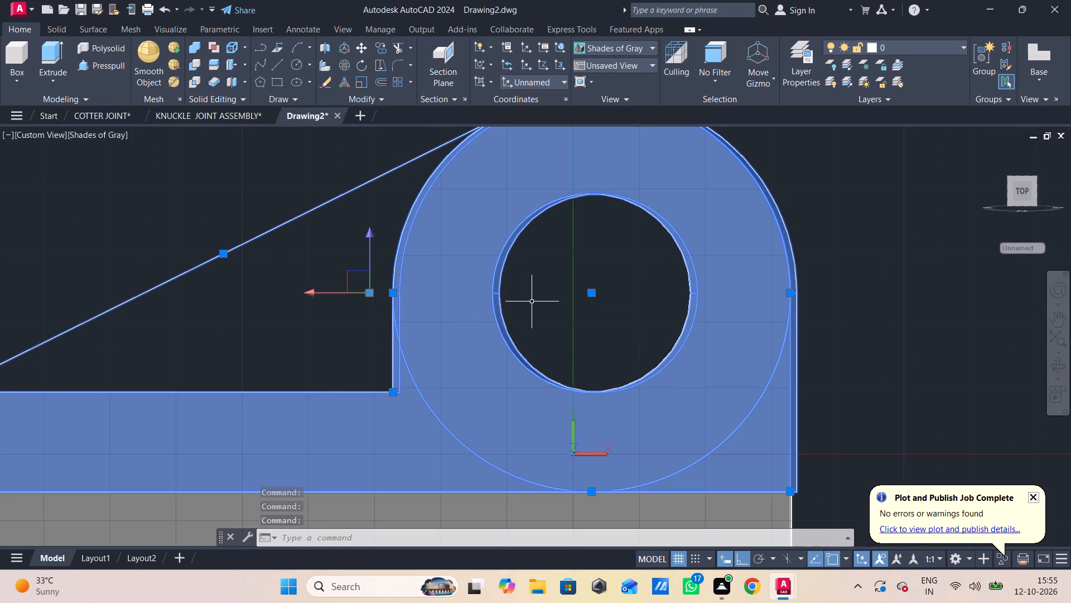
{"action": "key", "text": "m"}
{"action": "key", "text": "space"}
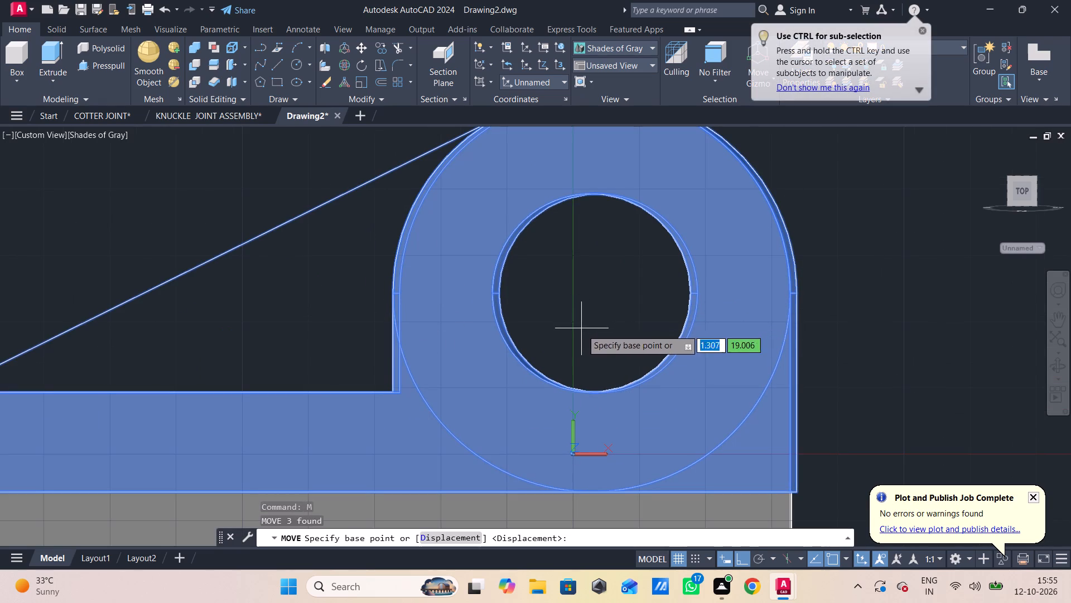
{"action": "left_click", "coordinate": [334, 198]}
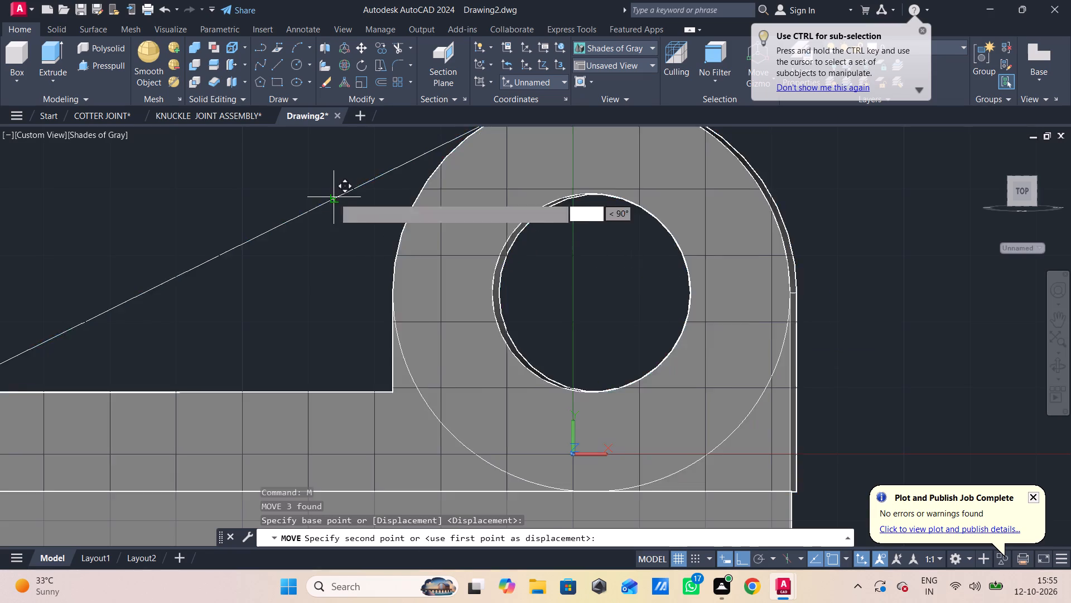
{"action": "middle_click_drag", "start_coordinate": [784, 304], "coordinate": [404, 265]}
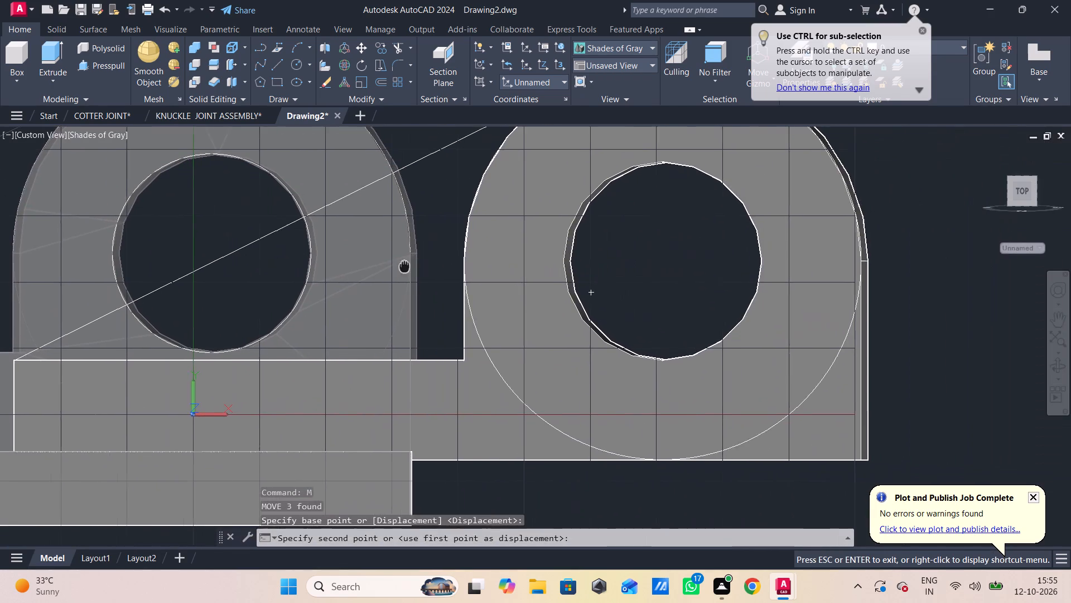
{"action": "middle_click_drag", "start_coordinate": [404, 265], "coordinate": [303, 267]}
{"action": "scroll", "coordinate": [642, 312], "scroll_direction": "down", "scroll_amount": 1}
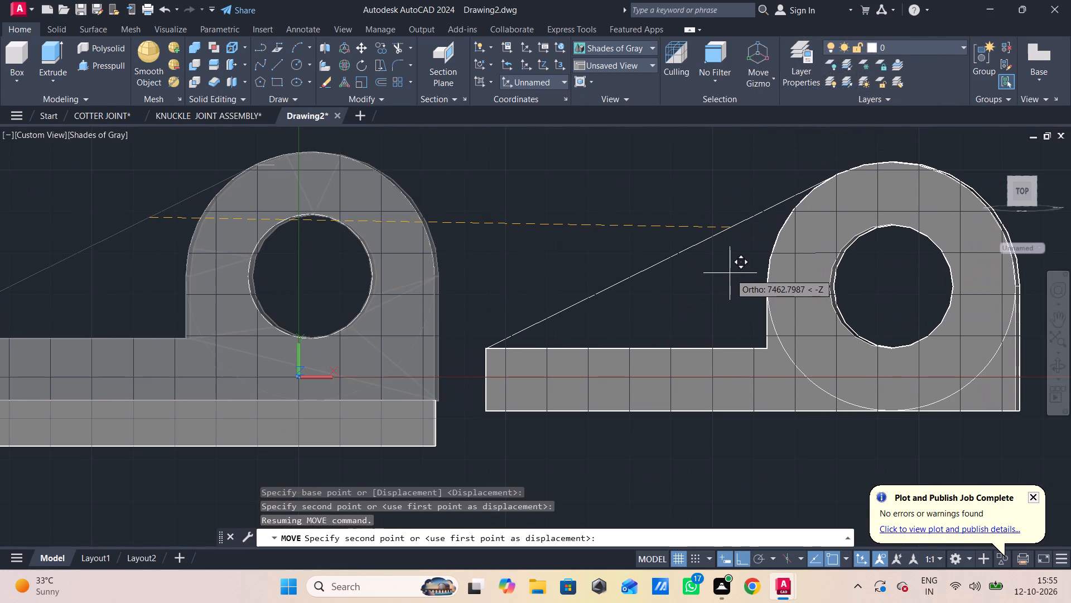
{"action": "left_click", "coordinate": [730, 274]}
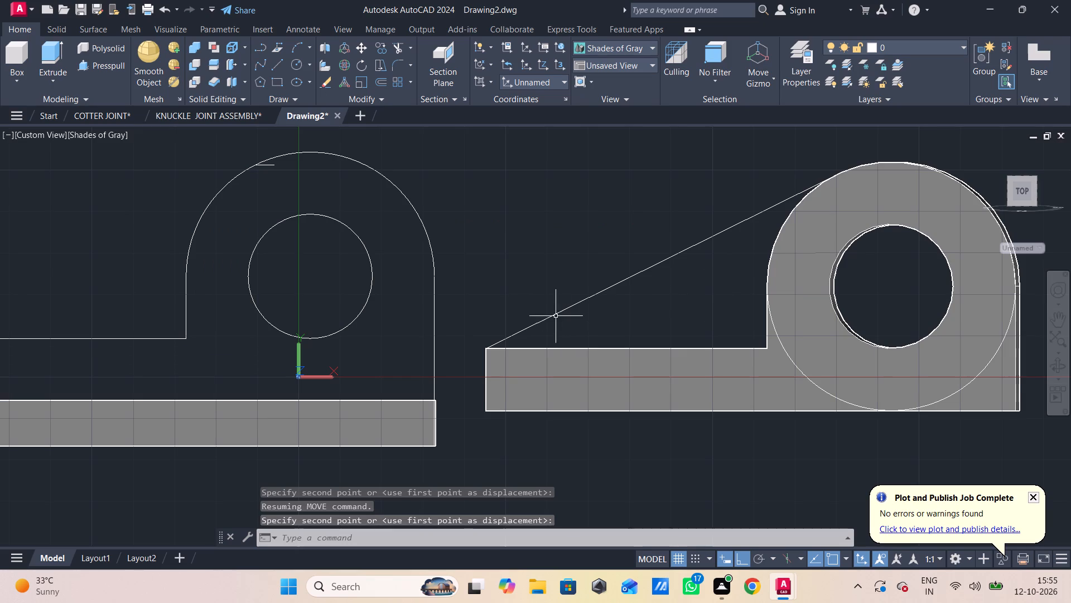
Delete the short stray horizontal line near the top of the original eye outline.
{"action": "left_click", "coordinate": [273, 164]}
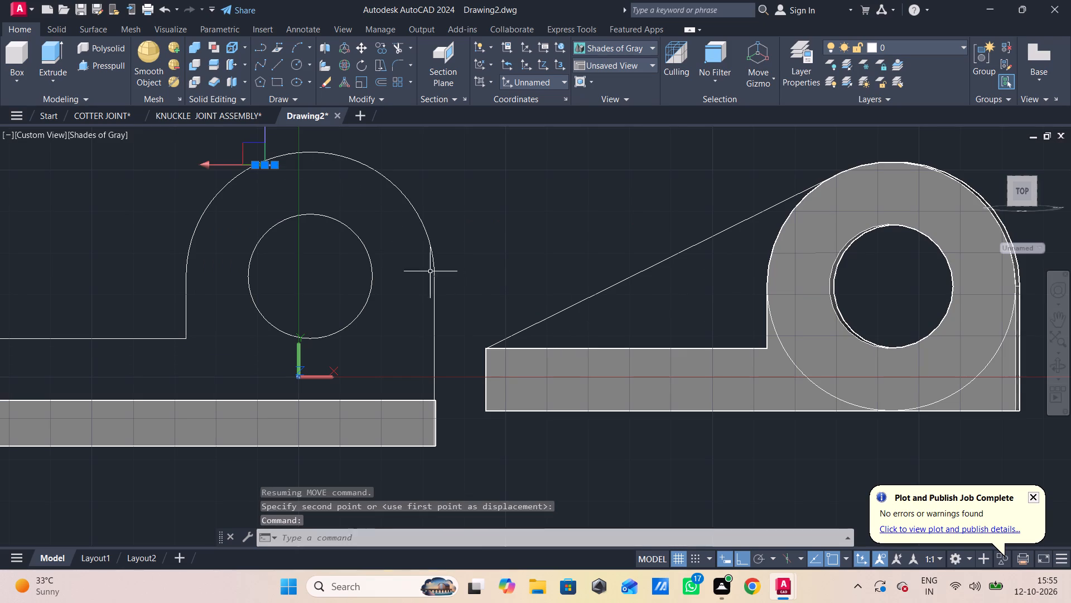
{"action": "key", "text": "Delete"}
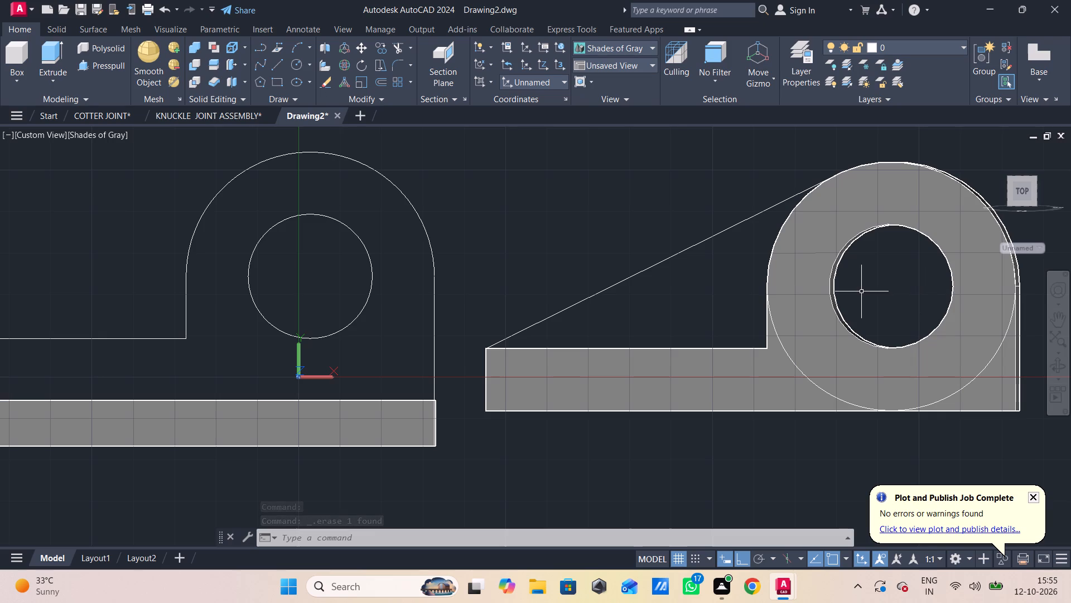
Move the solid, sloping line and circle back, placing the circle's centre on the outline's hole centre.
{"action": "scroll", "coordinate": [929, 181], "scroll_direction": "down", "scroll_amount": 1}
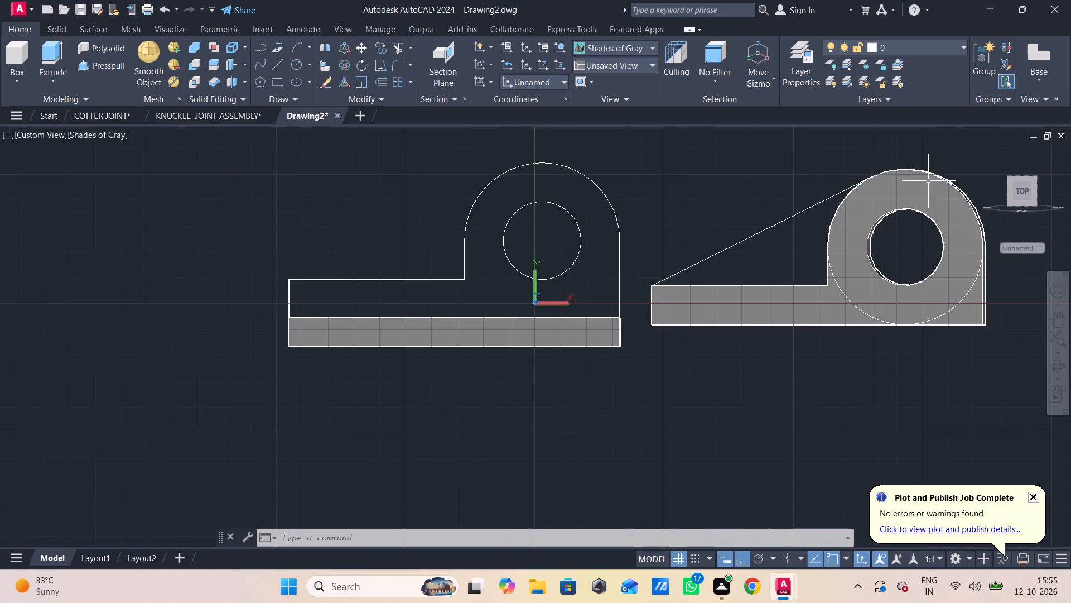
{"action": "middle_click_drag", "start_coordinate": [906, 200], "coordinate": [862, 224]}
{"action": "left_click", "coordinate": [932, 185]}
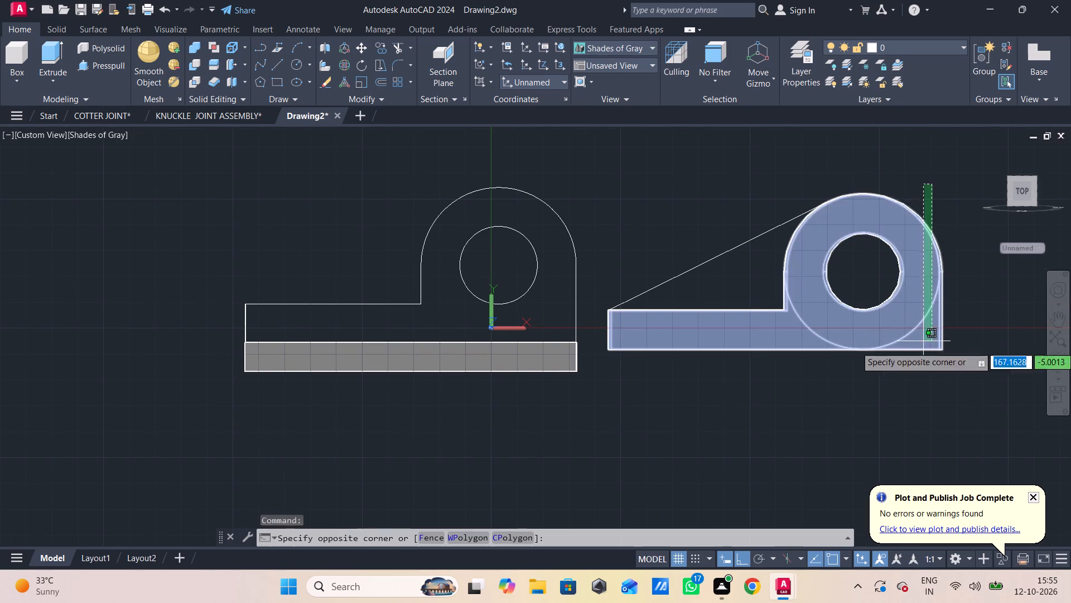
{"action": "left_click", "coordinate": [768, 429]}
{"action": "key", "text": "m"}
{"action": "key", "text": "space"}
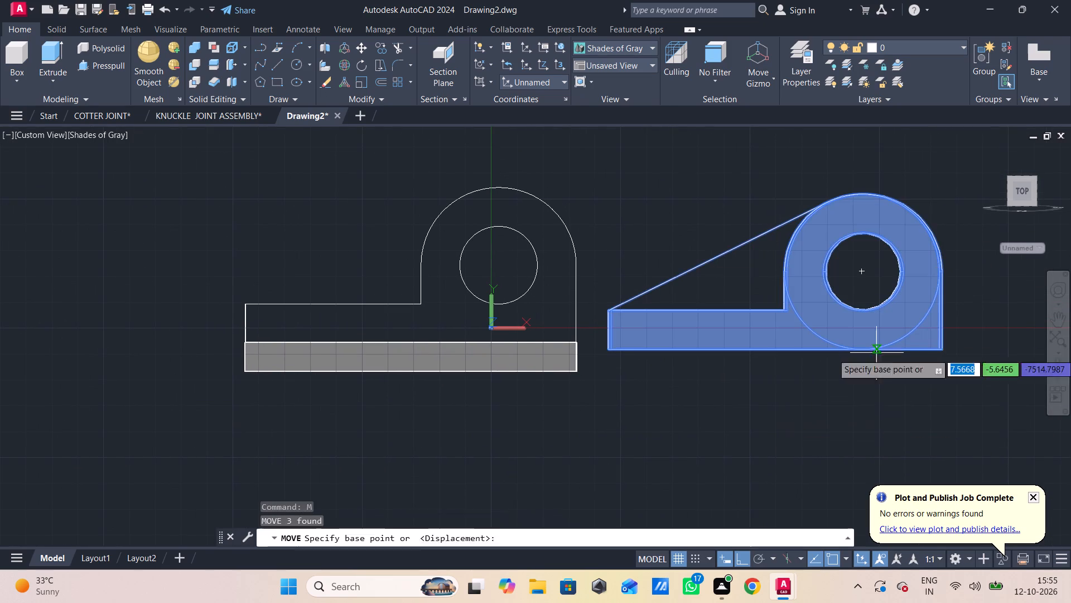
{"action": "left_click", "coordinate": [863, 275]}
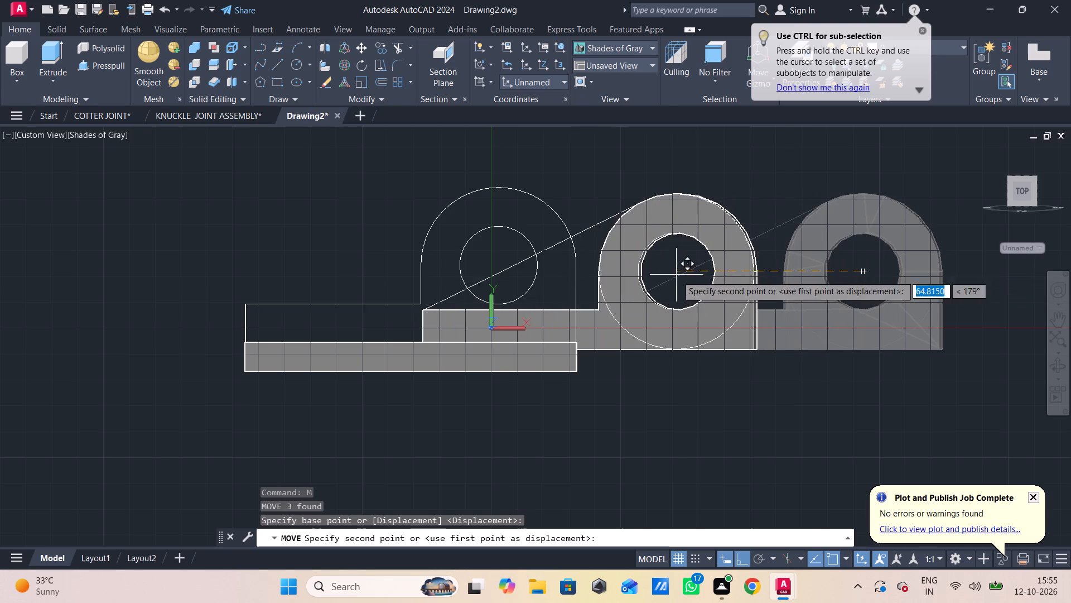
{"action": "left_click", "coordinate": [498, 262]}
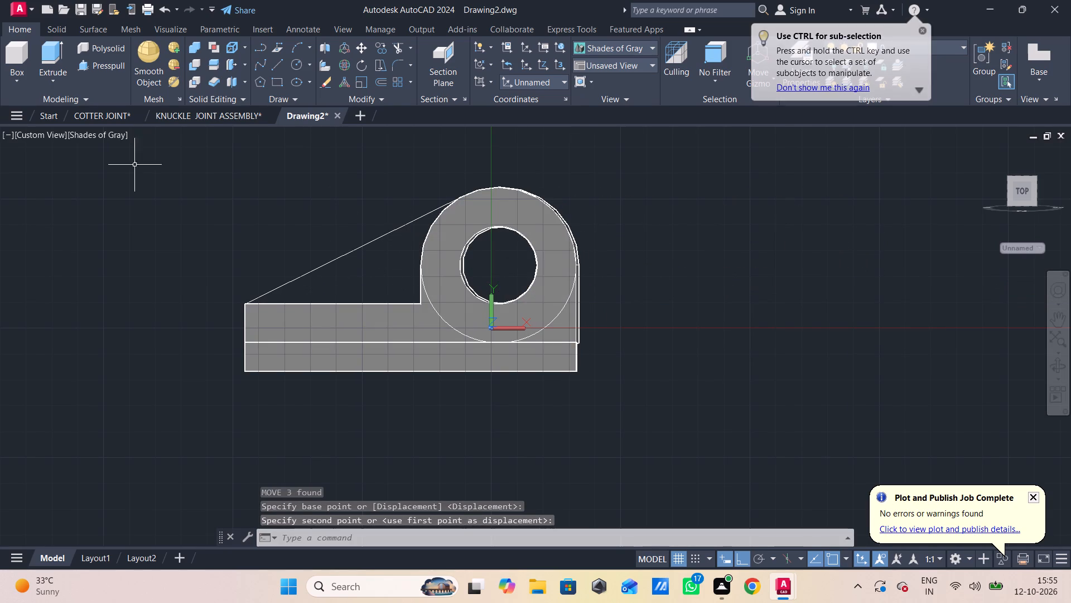
Switch the visual style to 2D Wireframe.
{"action": "left_click", "coordinate": [88, 128]}
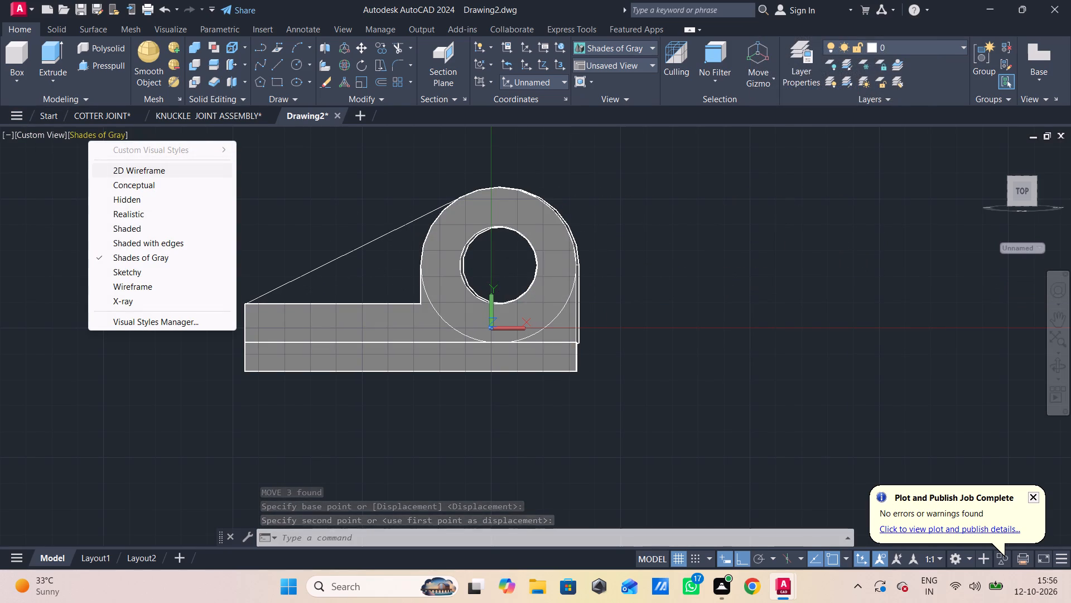
{"action": "left_click", "coordinate": [128, 173]}
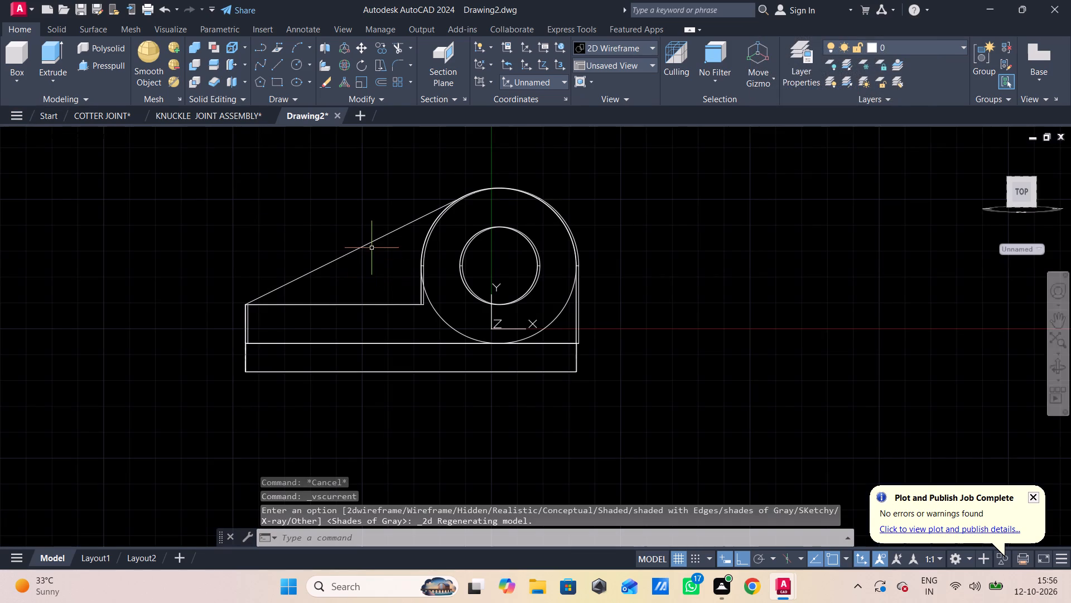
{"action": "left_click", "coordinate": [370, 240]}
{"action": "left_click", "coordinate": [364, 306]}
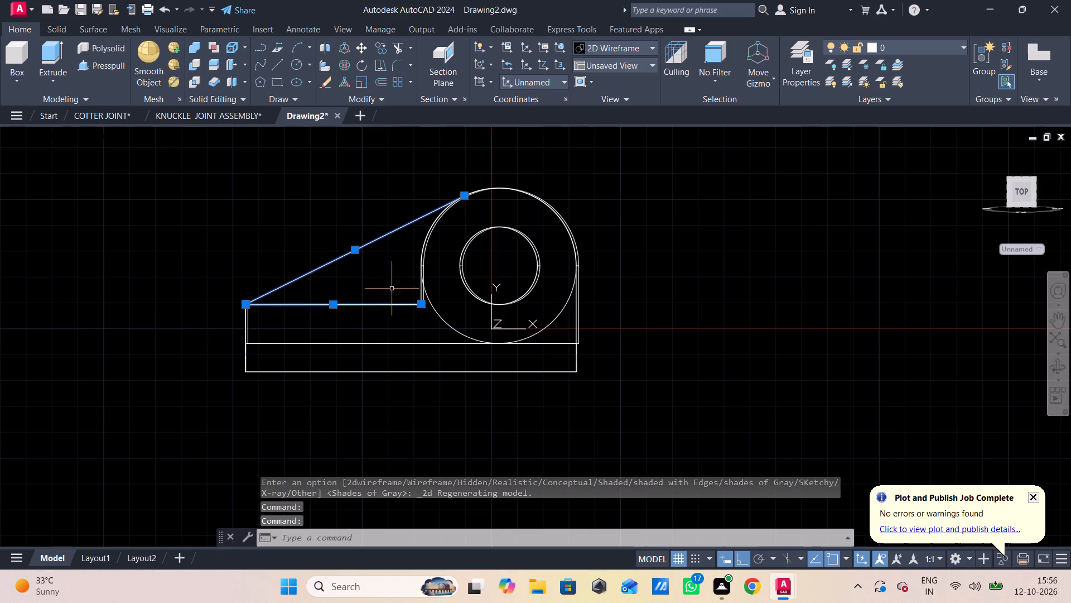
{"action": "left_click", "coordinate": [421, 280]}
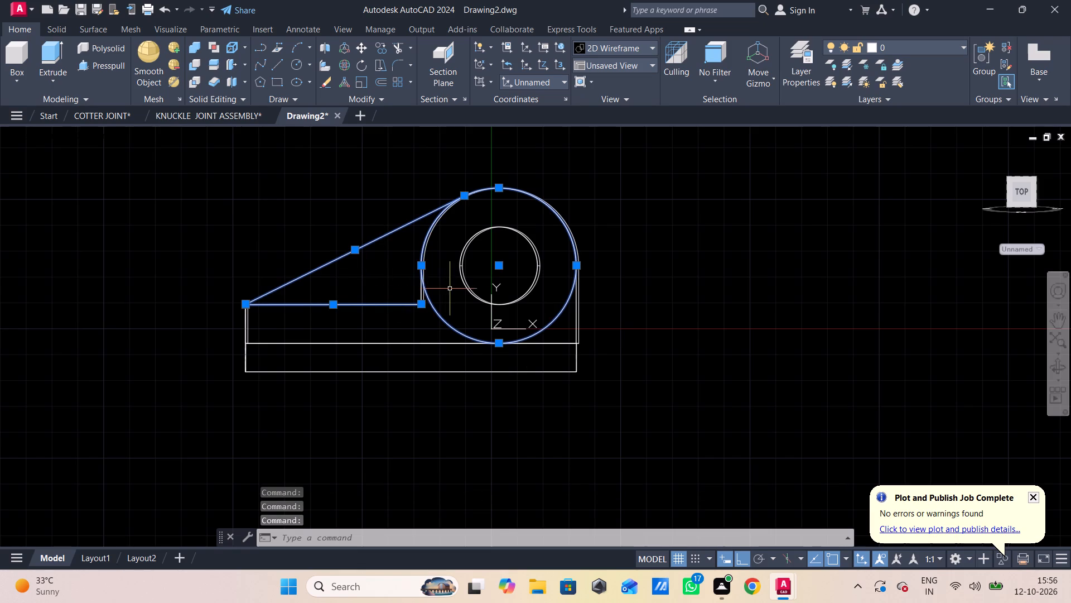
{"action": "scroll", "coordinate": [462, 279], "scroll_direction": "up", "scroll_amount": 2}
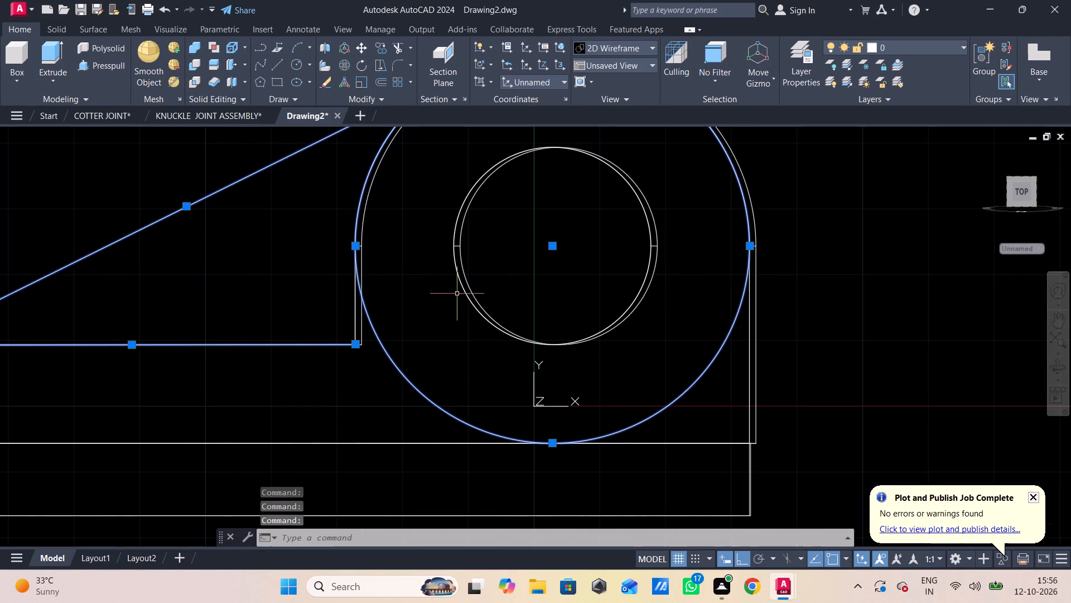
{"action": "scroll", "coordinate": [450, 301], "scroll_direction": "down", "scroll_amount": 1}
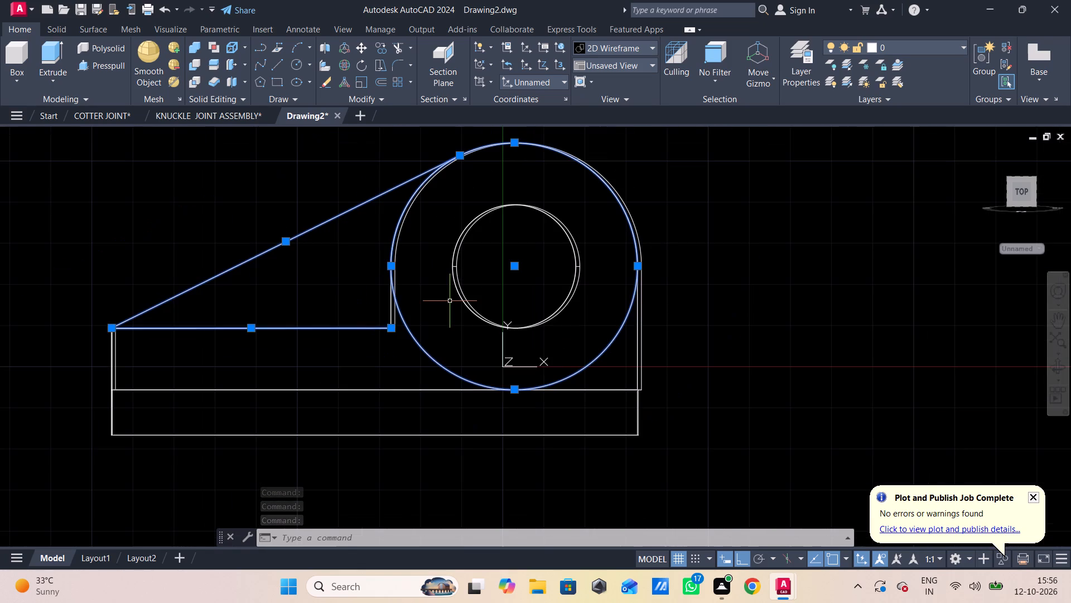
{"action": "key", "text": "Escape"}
Move the circle and the rib profile's base, sloping and vertical lines together to the empty area beyond the eye.
{"action": "left_click", "coordinate": [408, 328]}
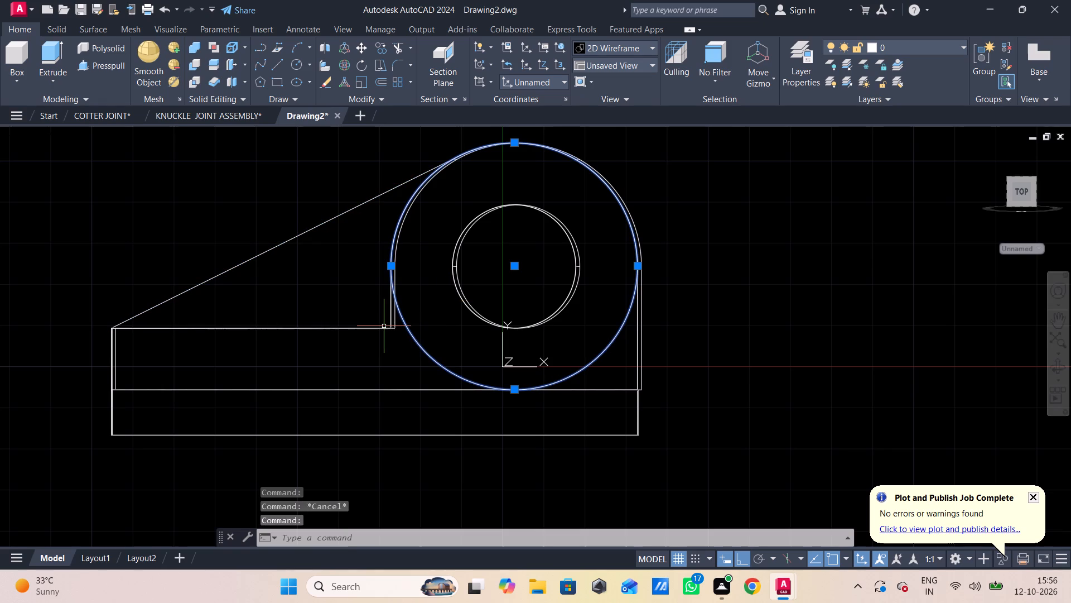
{"action": "left_click", "coordinate": [382, 329]}
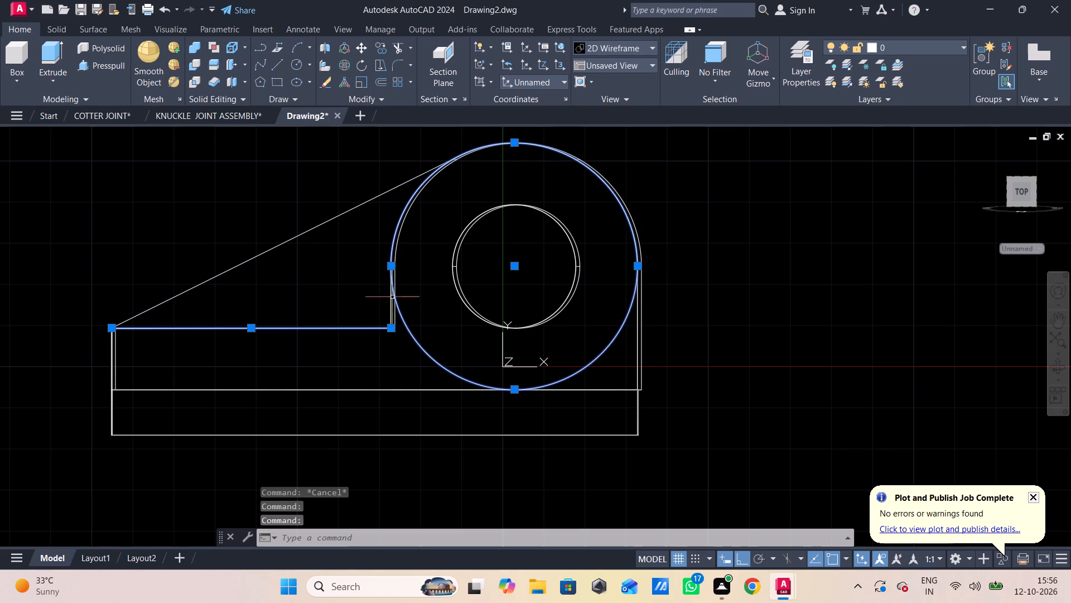
{"action": "left_click", "coordinate": [321, 224]}
{"action": "scroll", "coordinate": [378, 283], "scroll_direction": "up", "scroll_amount": 2}
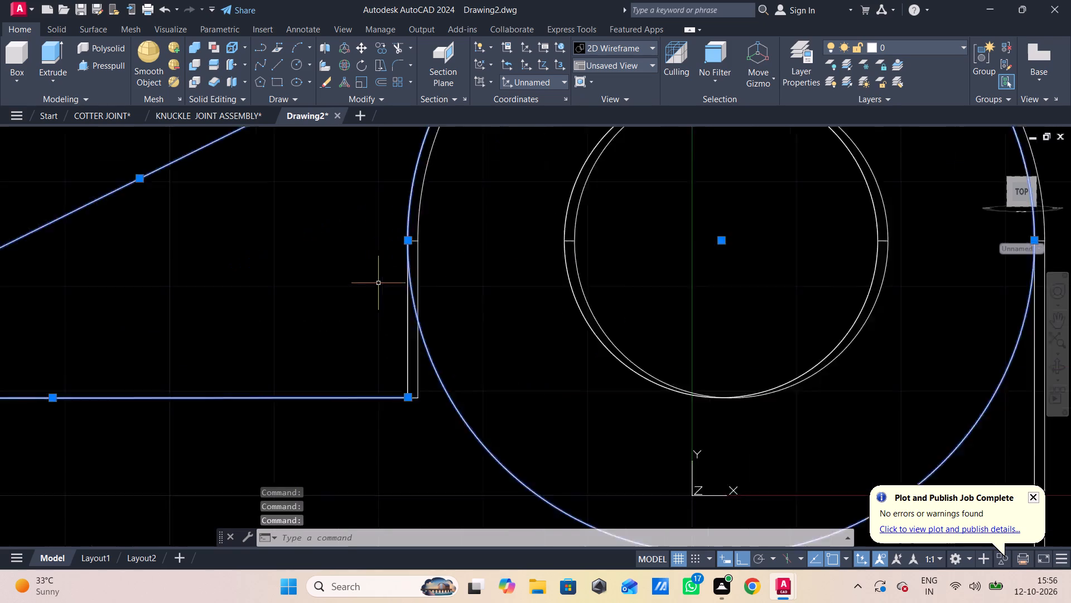
{"action": "scroll", "coordinate": [378, 283], "scroll_direction": "up", "scroll_amount": 3}
{"action": "left_click", "coordinate": [493, 280]}
{"action": "scroll", "coordinate": [519, 277], "scroll_direction": "down", "scroll_amount": 2}
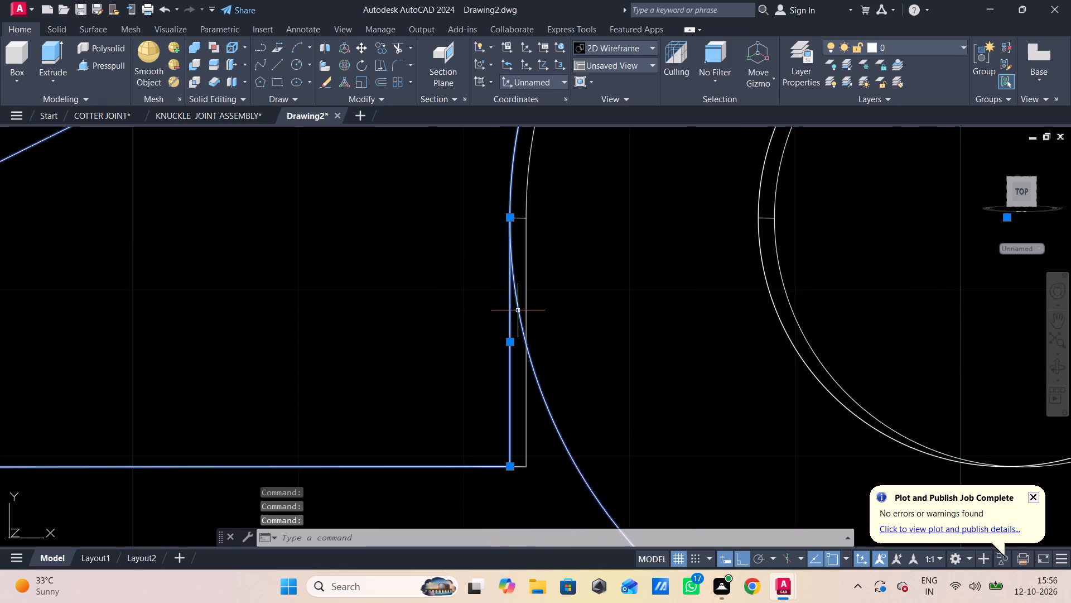
{"action": "scroll", "coordinate": [514, 315], "scroll_direction": "down", "scroll_amount": 2}
{"action": "key", "text": "m"}
{"action": "key", "text": "space"}
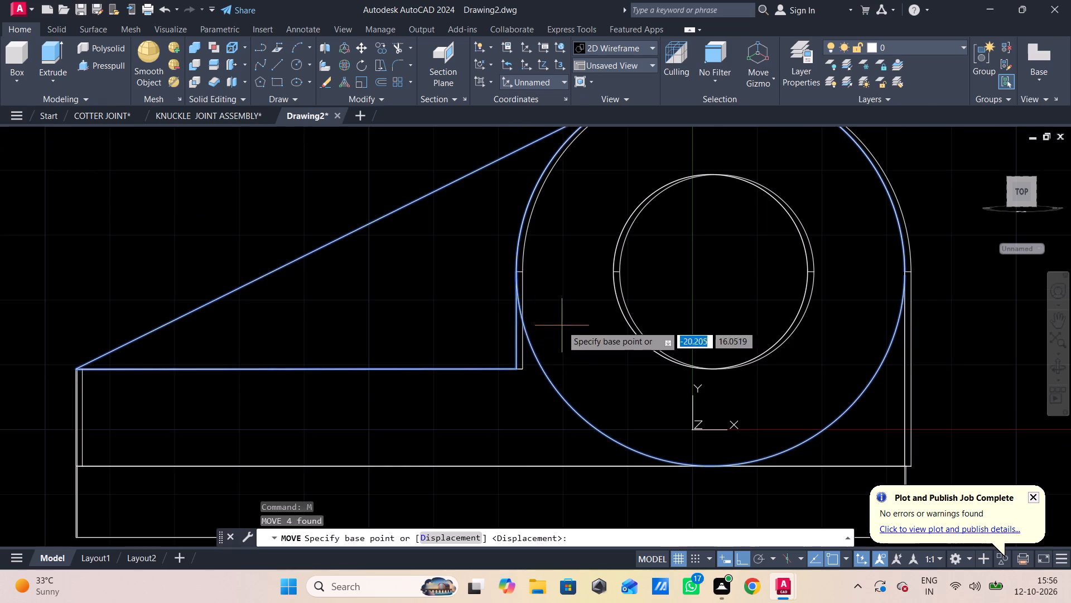
{"action": "left_click", "coordinate": [349, 239]}
{"action": "scroll", "coordinate": [768, 257], "scroll_direction": "down", "scroll_amount": 1}
{"action": "middle_click_drag", "start_coordinate": [768, 257], "coordinate": [482, 246]}
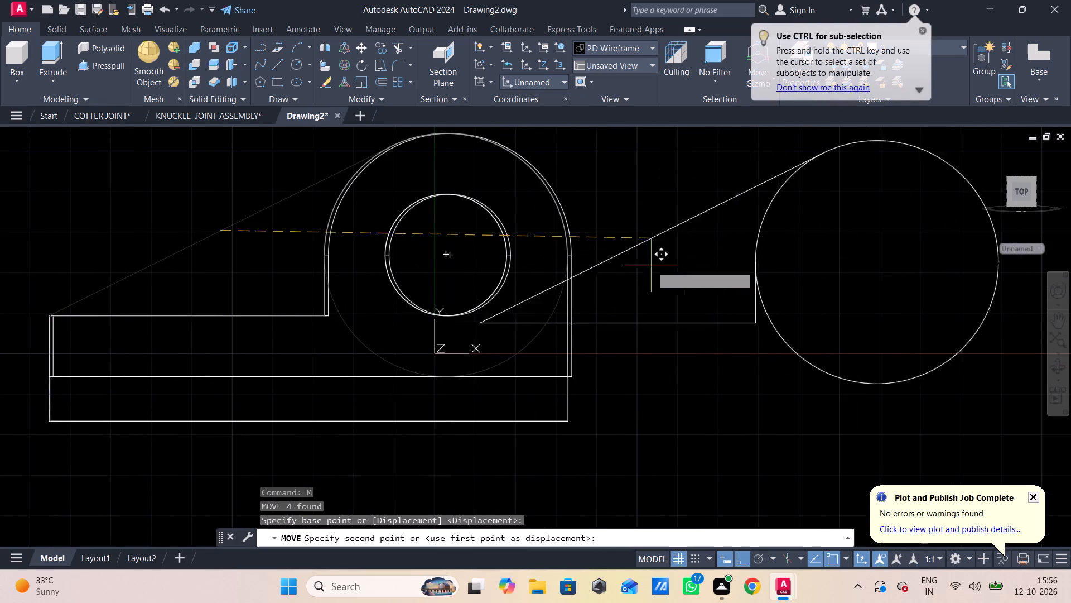
{"action": "scroll", "coordinate": [684, 272], "scroll_direction": "down", "scroll_amount": 1}
{"action": "left_click", "coordinate": [776, 281]}
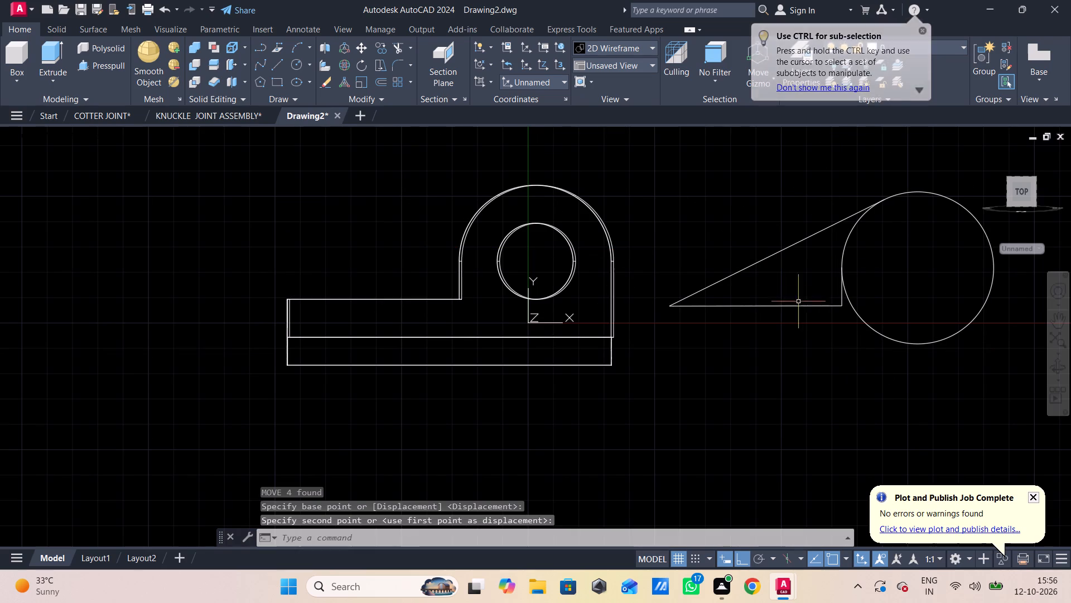
Trim the circle down to the short arc joining the sloping line's upper end to the top of the vertical line.
{"action": "type", "text": "tr"}
{"action": "key", "text": "space"}
{"action": "scroll", "coordinate": [954, 335], "scroll_direction": "up", "scroll_amount": 1}
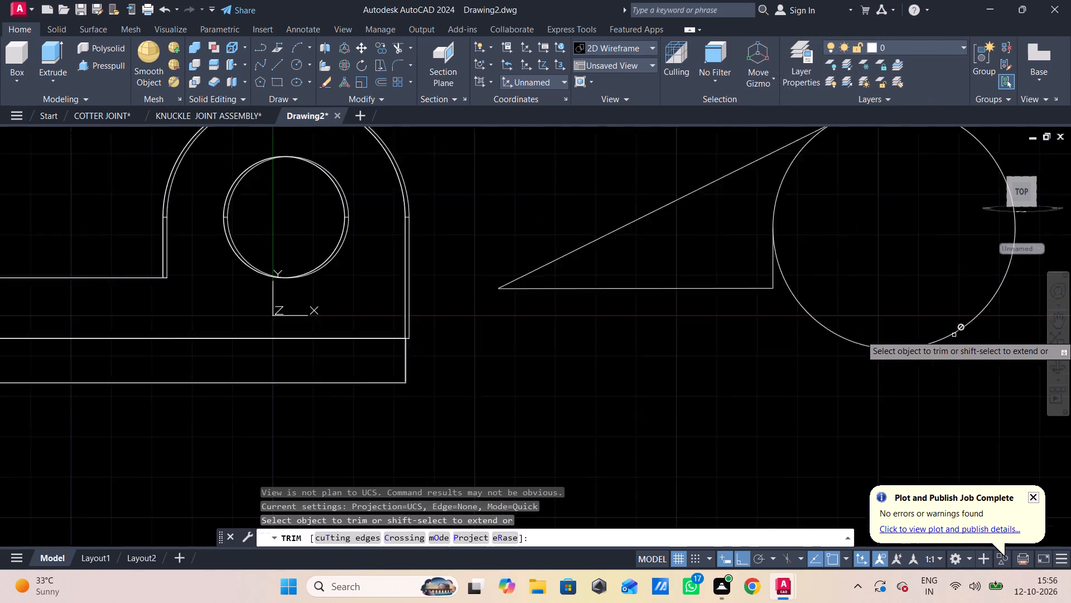
{"action": "scroll", "coordinate": [954, 335], "scroll_direction": "up", "scroll_amount": 5}
{"action": "left_click", "coordinate": [933, 302]}
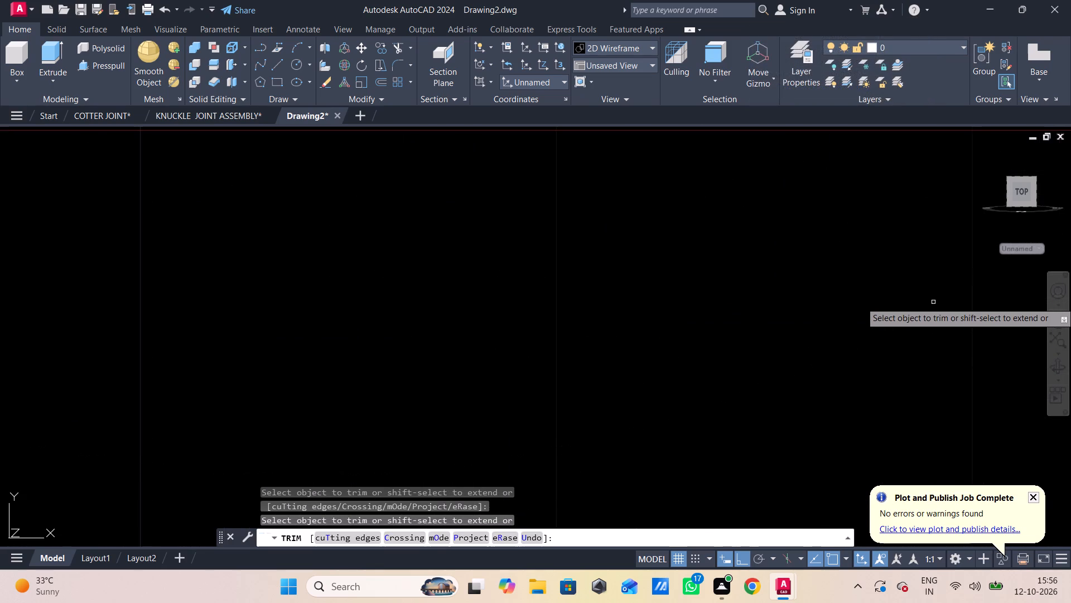
{"action": "scroll", "coordinate": [933, 301], "scroll_direction": "down", "scroll_amount": 6}
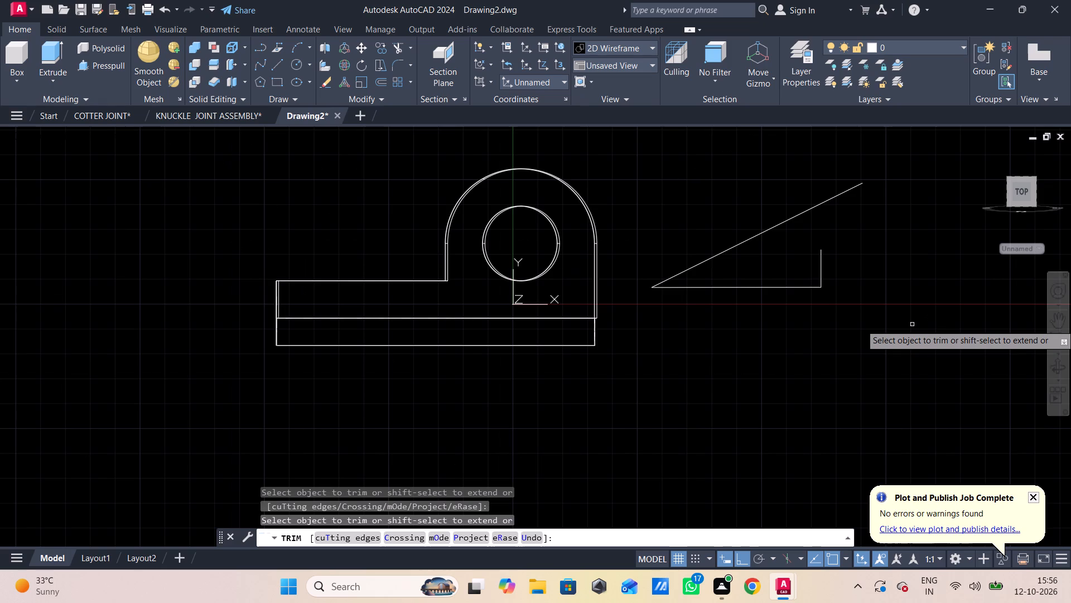
{"action": "key", "text": "ctrl+z"}
{"action": "scroll", "coordinate": [875, 332], "scroll_direction": "up", "scroll_amount": 2}
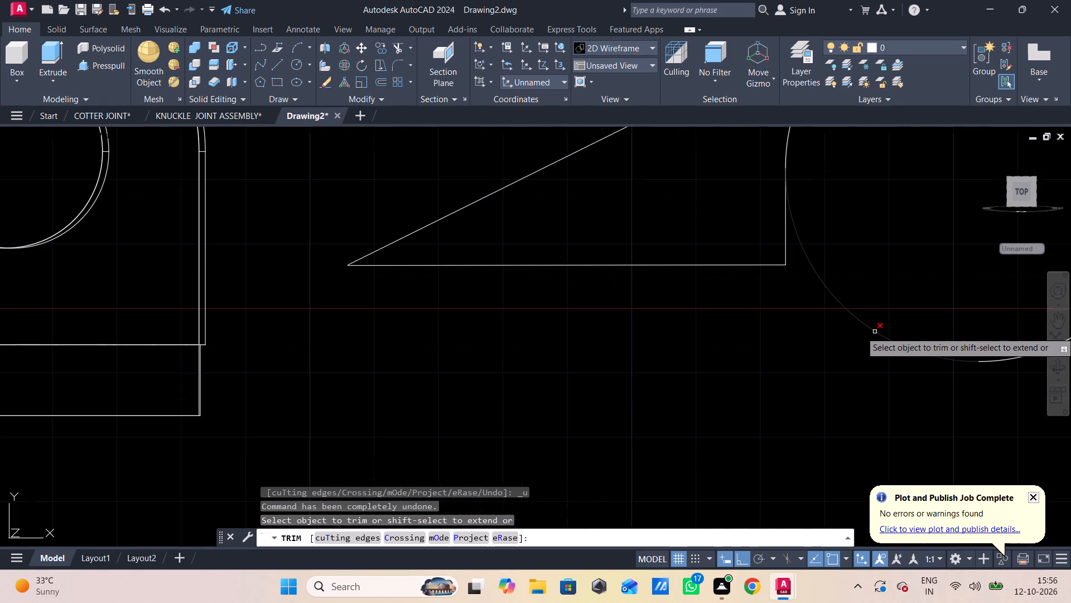
{"action": "left_click", "coordinate": [875, 332]}
{"action": "scroll", "coordinate": [875, 332], "scroll_direction": "down", "scroll_amount": 1}
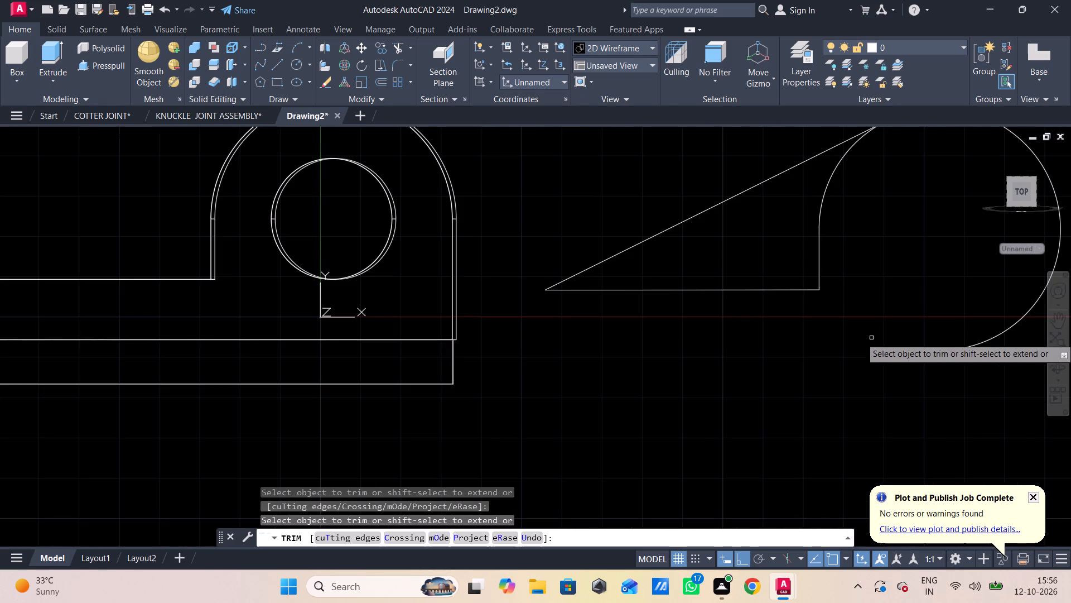
{"action": "middle_click_drag", "start_coordinate": [871, 338], "coordinate": [645, 373]}
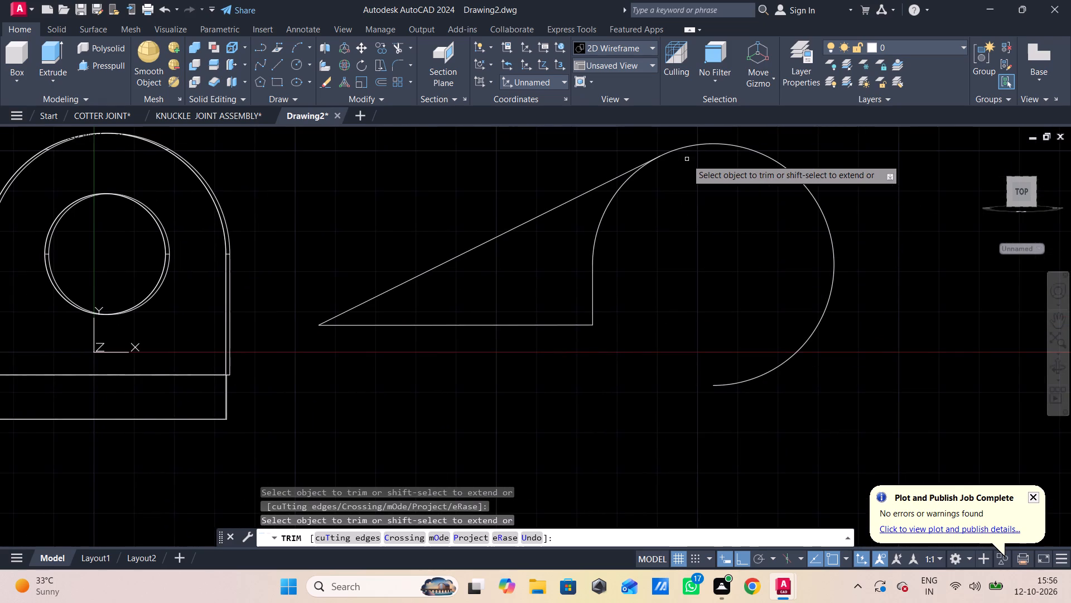
{"action": "scroll", "coordinate": [687, 159], "scroll_direction": "up", "scroll_amount": 1}
{"action": "middle_click_drag", "start_coordinate": [687, 159], "coordinate": [650, 207]}
{"action": "scroll", "coordinate": [644, 206], "scroll_direction": "up", "scroll_amount": 1}
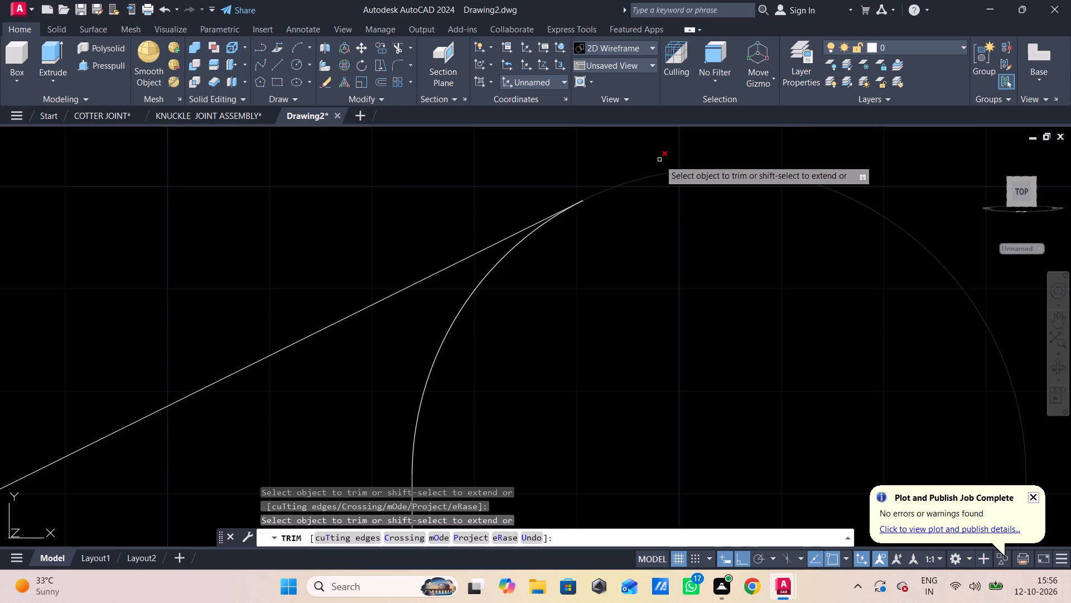
{"action": "left_click", "coordinate": [652, 176]}
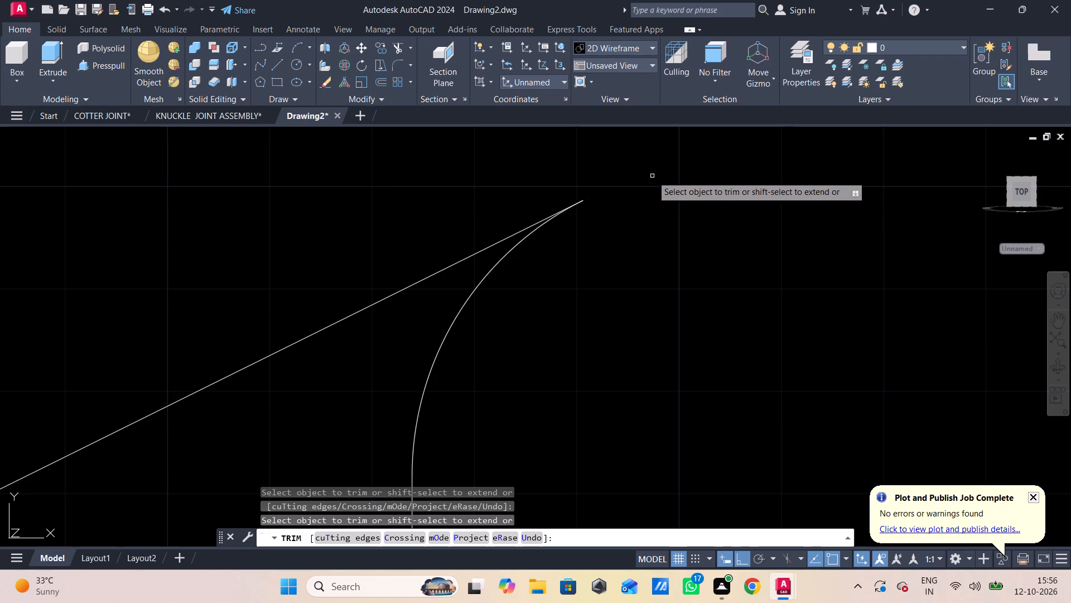
{"action": "scroll", "coordinate": [652, 176], "scroll_direction": "down", "scroll_amount": 3}
{"action": "middle_click_drag", "start_coordinate": [659, 182], "coordinate": [771, 174]}
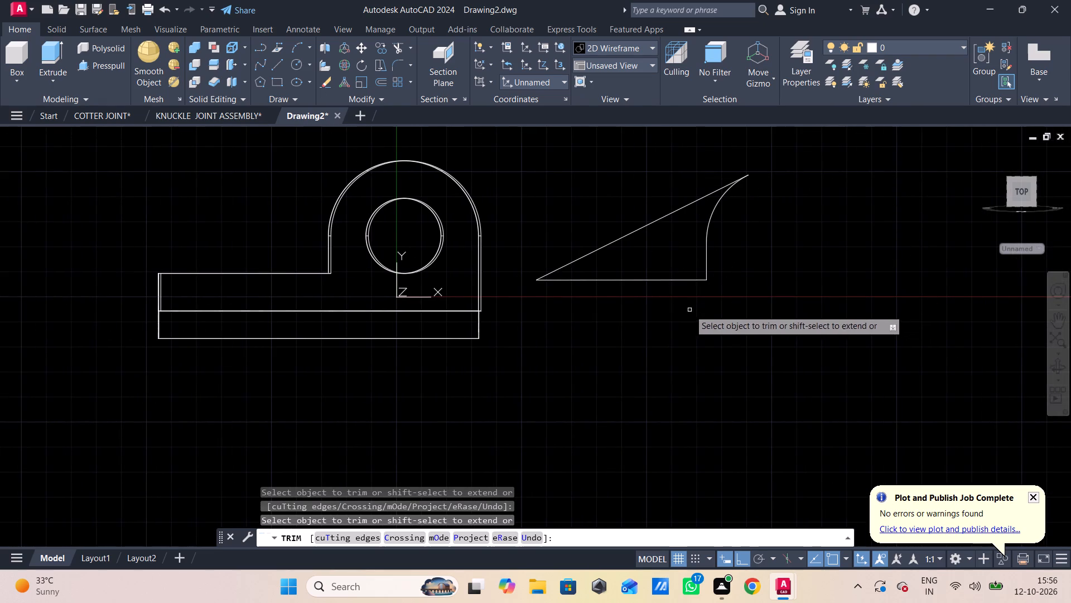
{"action": "key", "text": "Escape"}
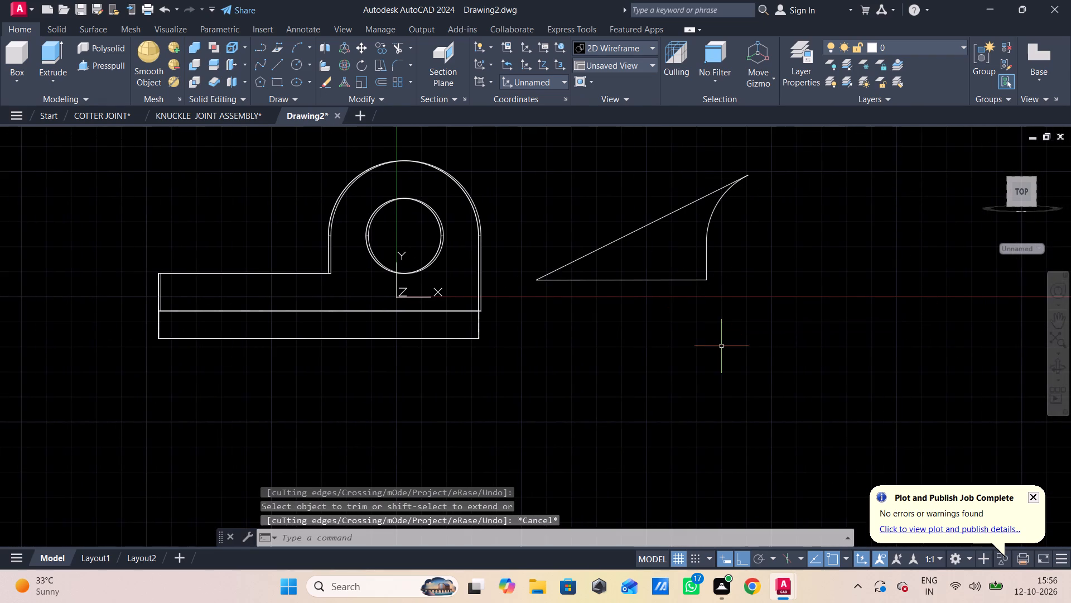
Join the rib profile's base, vertical line, arc and sloping line into a single object.
{"action": "left_click", "coordinate": [816, 159]}
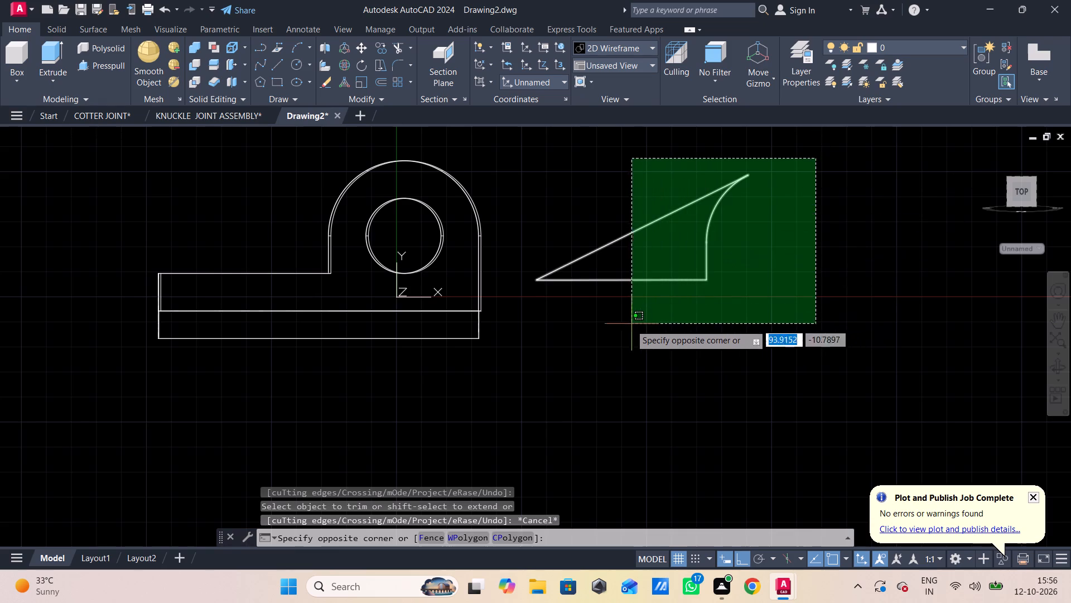
{"action": "left_click", "coordinate": [527, 341]}
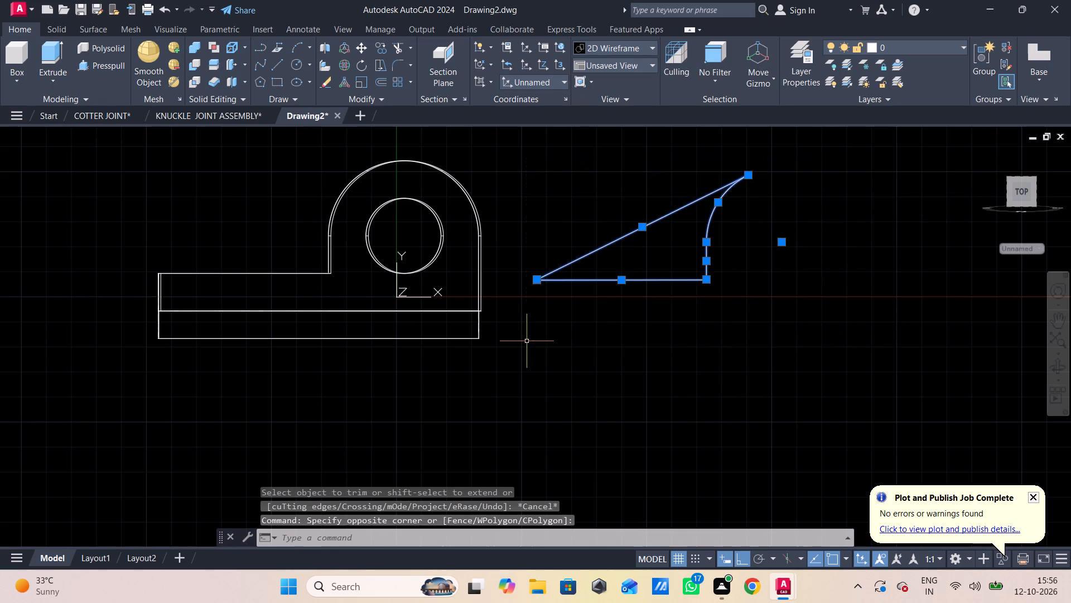
{"action": "key", "text": "j"}
{"action": "key", "text": "Return"}
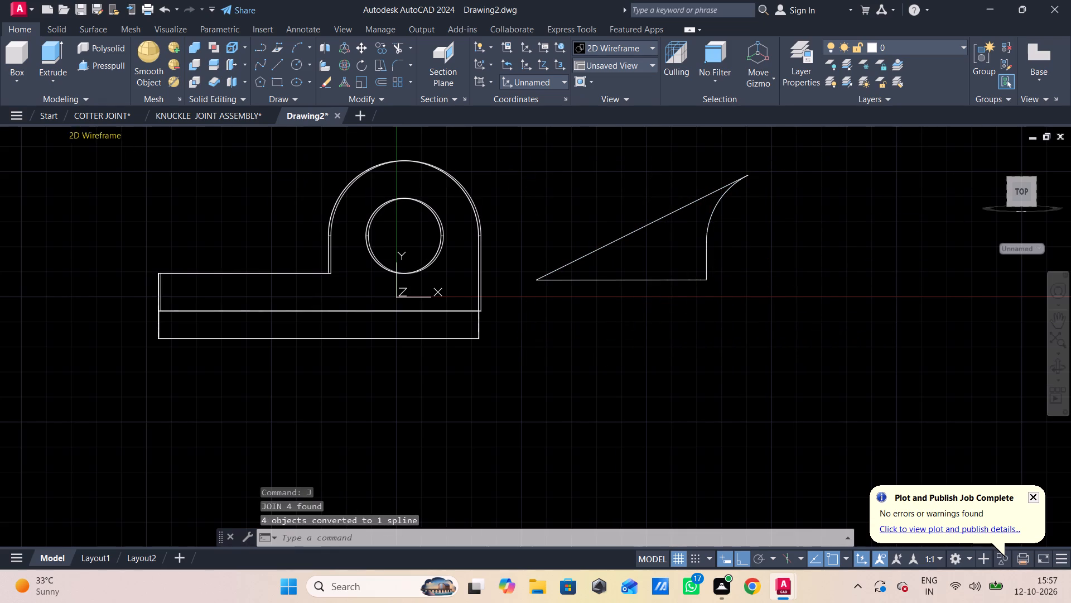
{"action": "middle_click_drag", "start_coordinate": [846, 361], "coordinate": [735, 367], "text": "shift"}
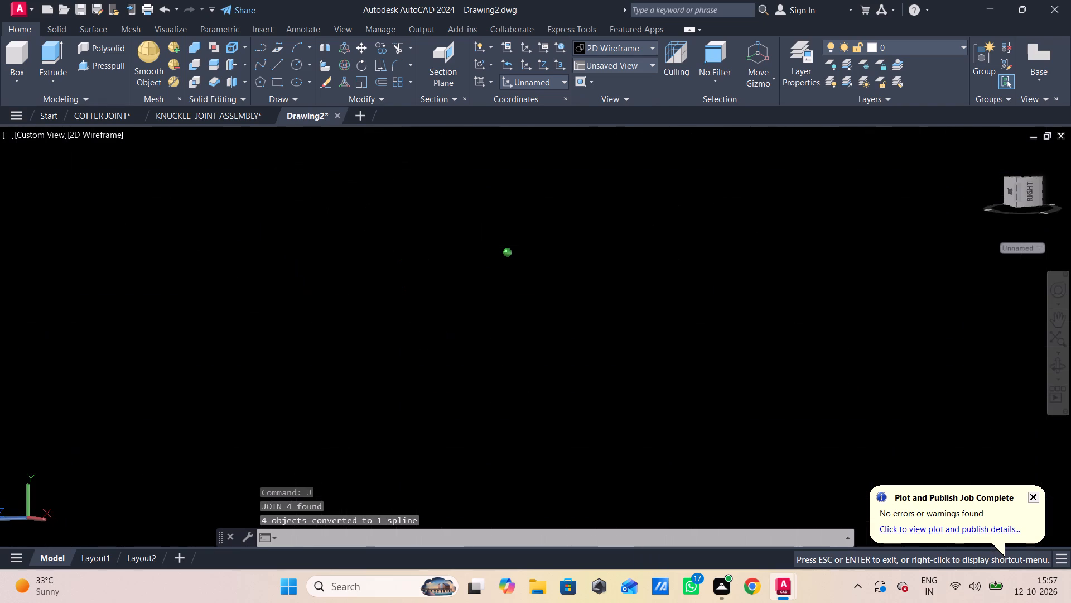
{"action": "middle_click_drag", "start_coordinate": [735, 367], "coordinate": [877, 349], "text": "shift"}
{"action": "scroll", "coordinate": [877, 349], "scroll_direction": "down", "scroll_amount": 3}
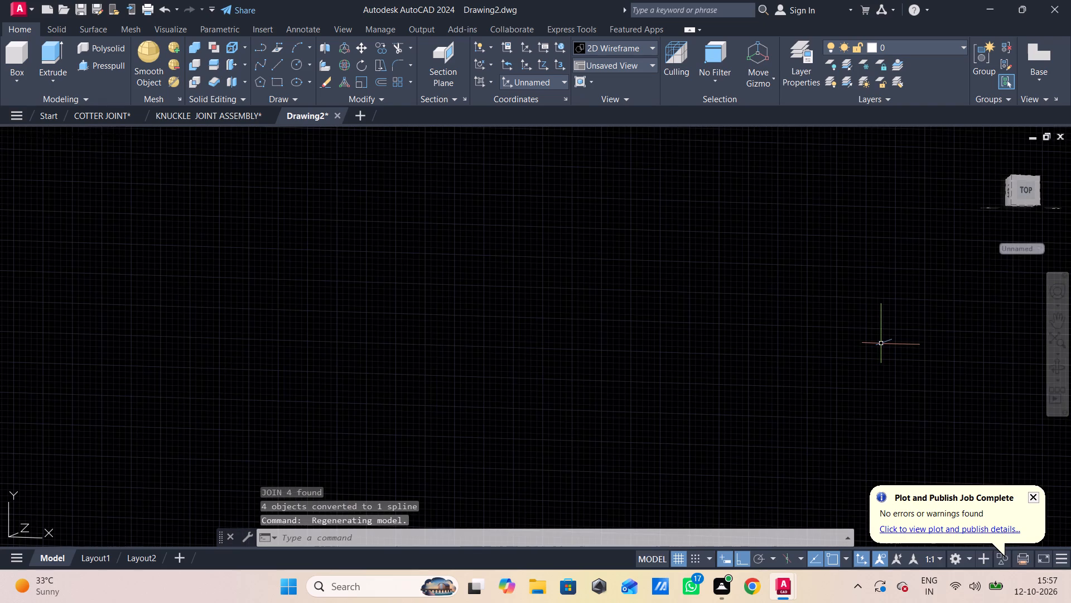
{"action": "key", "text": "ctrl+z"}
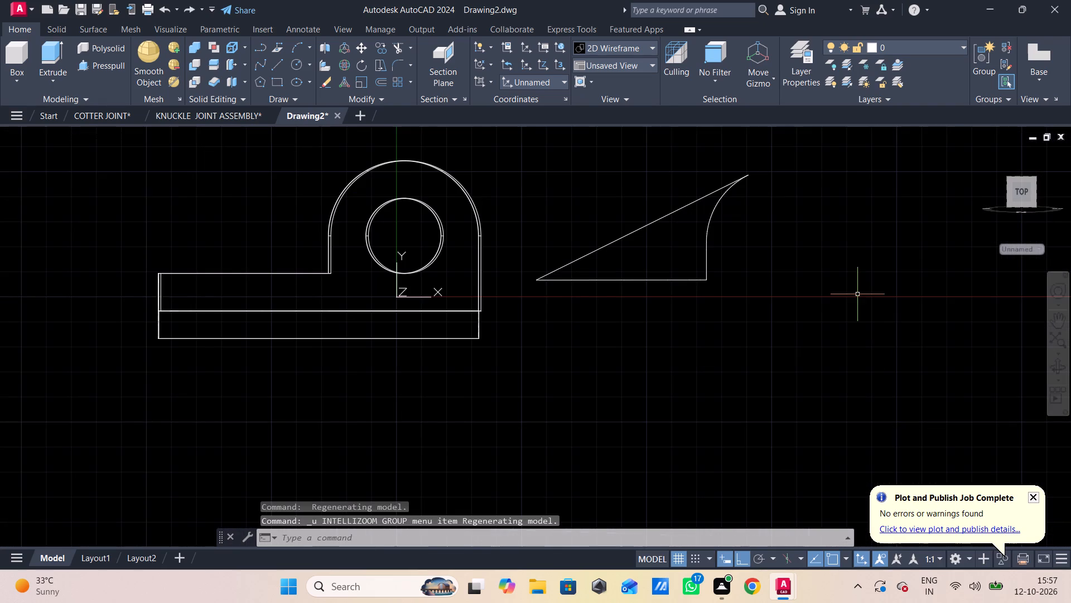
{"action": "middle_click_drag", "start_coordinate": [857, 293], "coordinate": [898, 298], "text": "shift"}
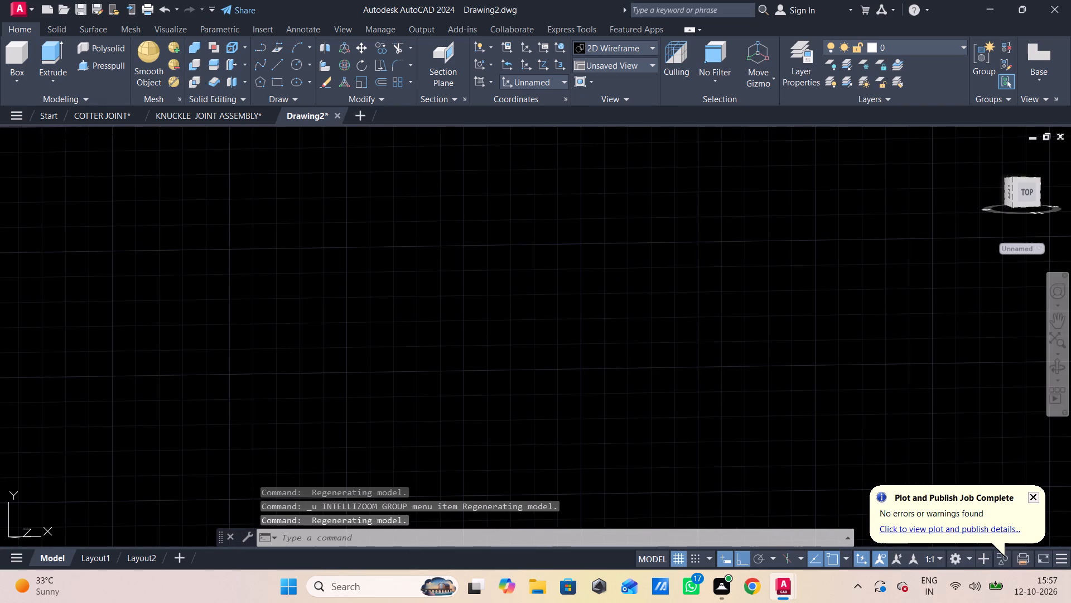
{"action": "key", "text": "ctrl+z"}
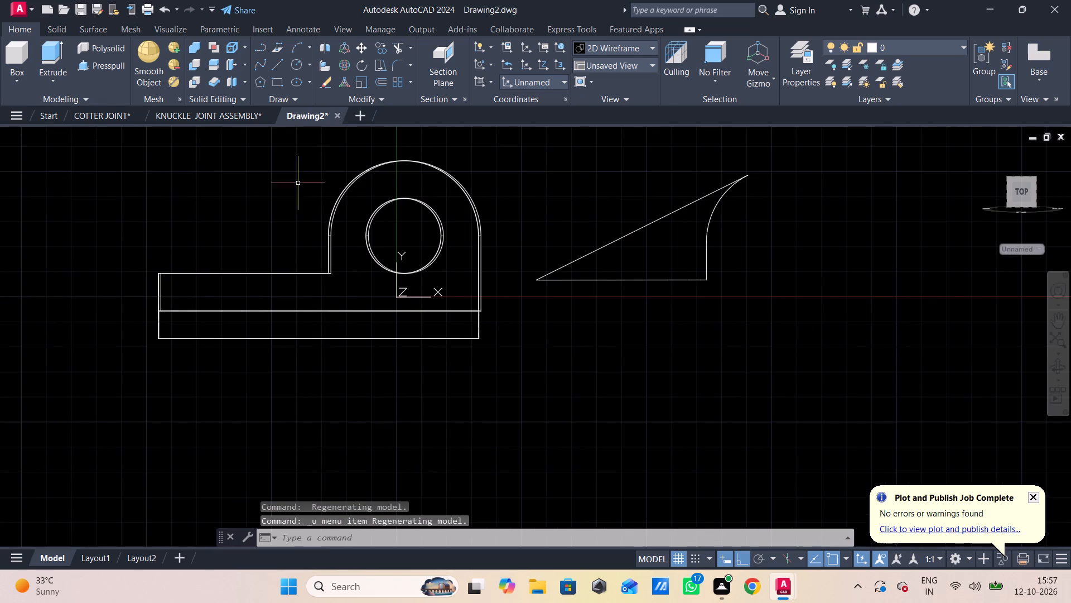
Switch the visual style to Shades of Gray.
{"action": "left_click", "coordinate": [90, 129]}
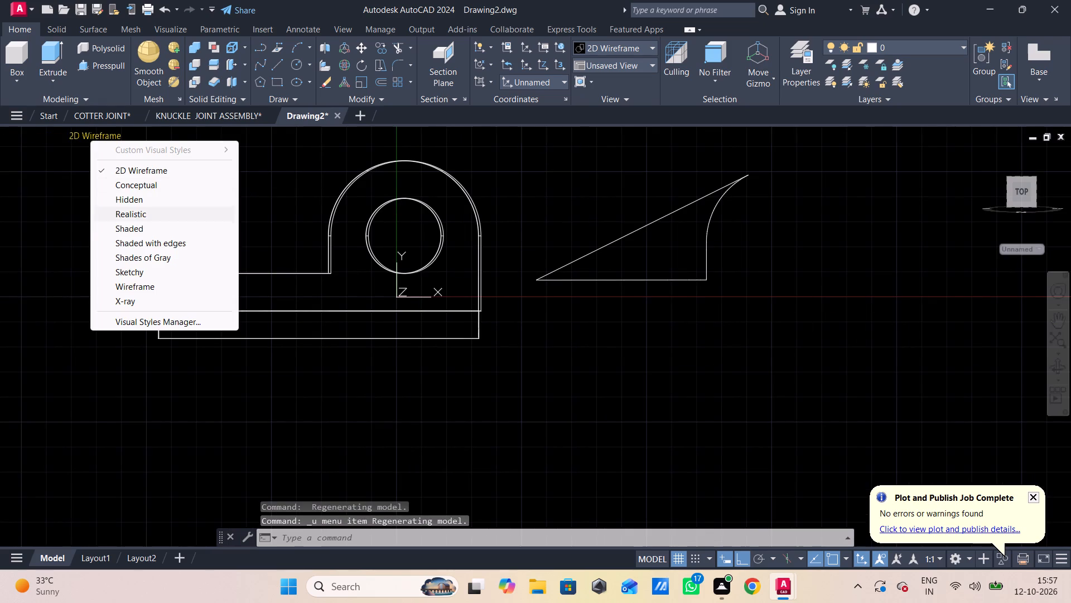
{"action": "left_click", "coordinate": [132, 260]}
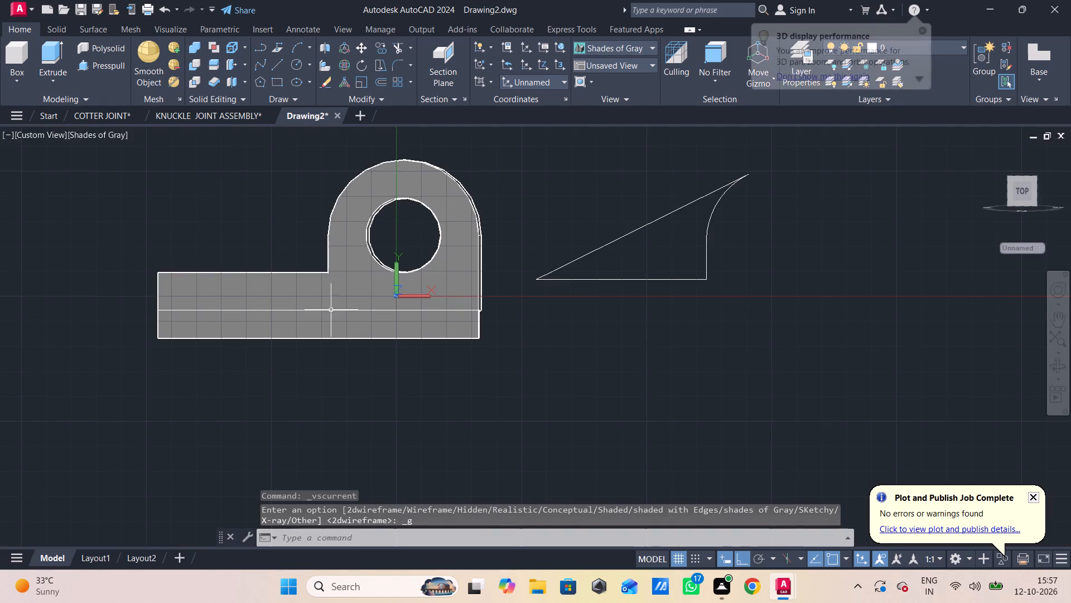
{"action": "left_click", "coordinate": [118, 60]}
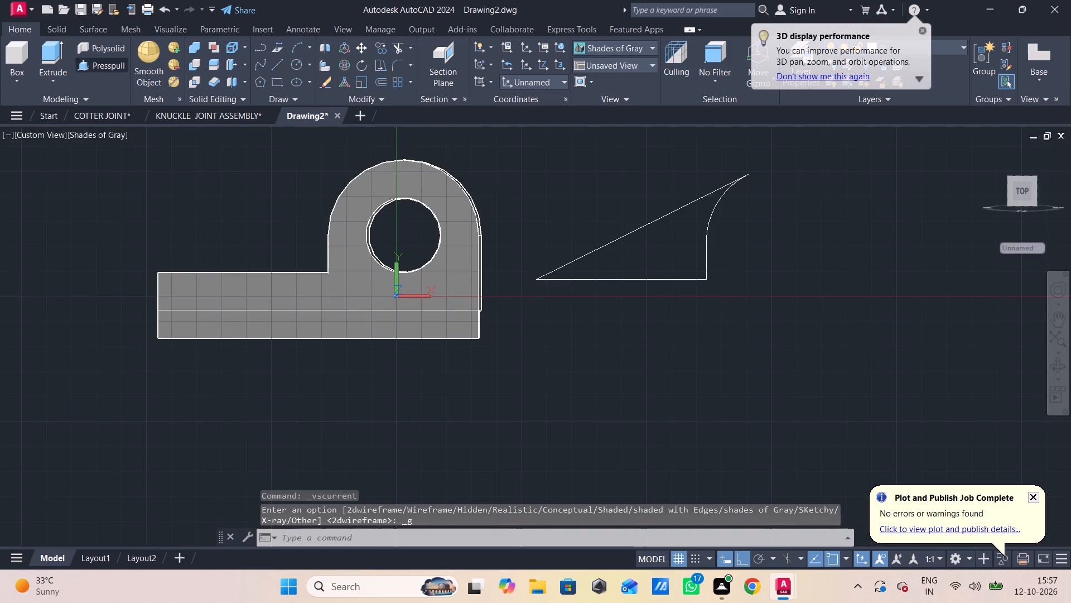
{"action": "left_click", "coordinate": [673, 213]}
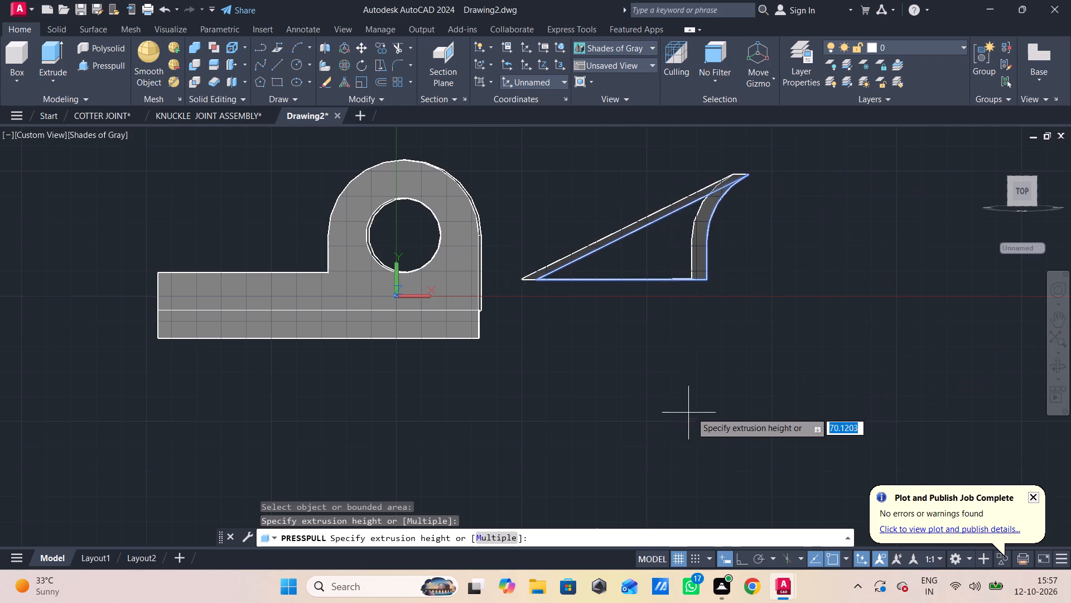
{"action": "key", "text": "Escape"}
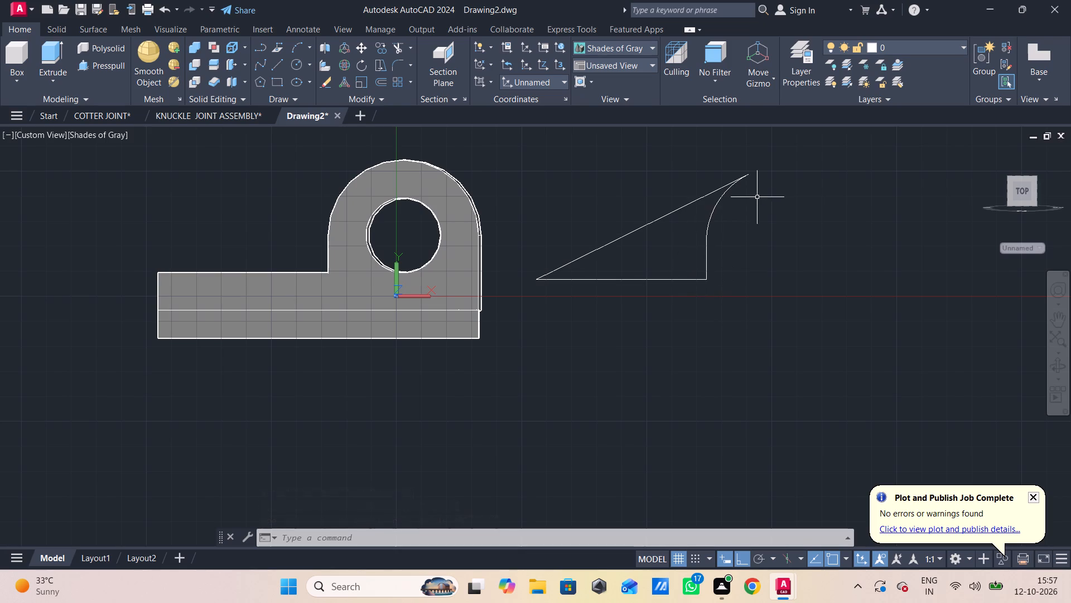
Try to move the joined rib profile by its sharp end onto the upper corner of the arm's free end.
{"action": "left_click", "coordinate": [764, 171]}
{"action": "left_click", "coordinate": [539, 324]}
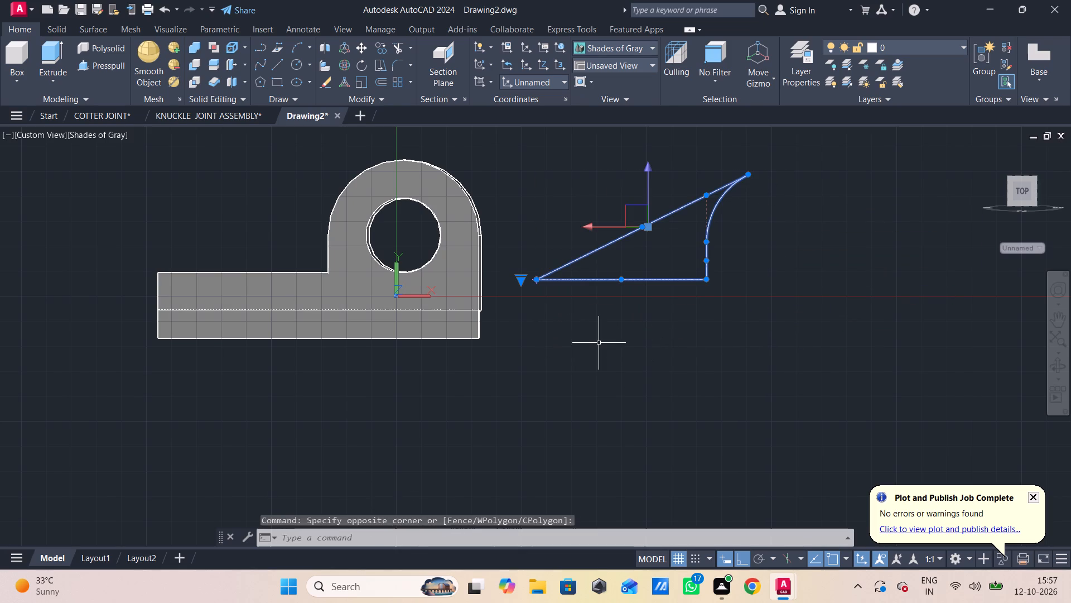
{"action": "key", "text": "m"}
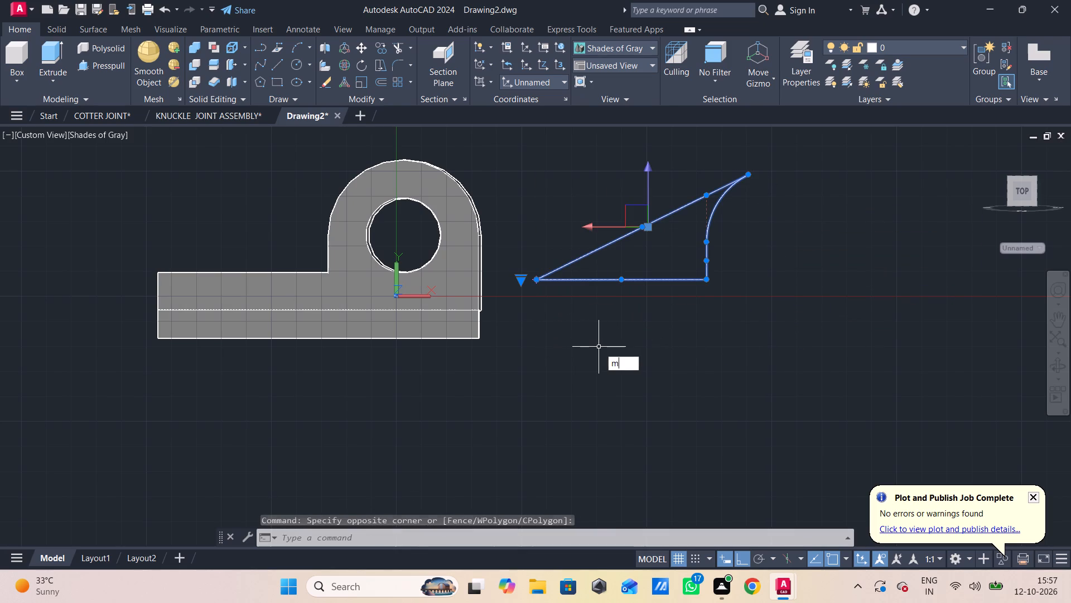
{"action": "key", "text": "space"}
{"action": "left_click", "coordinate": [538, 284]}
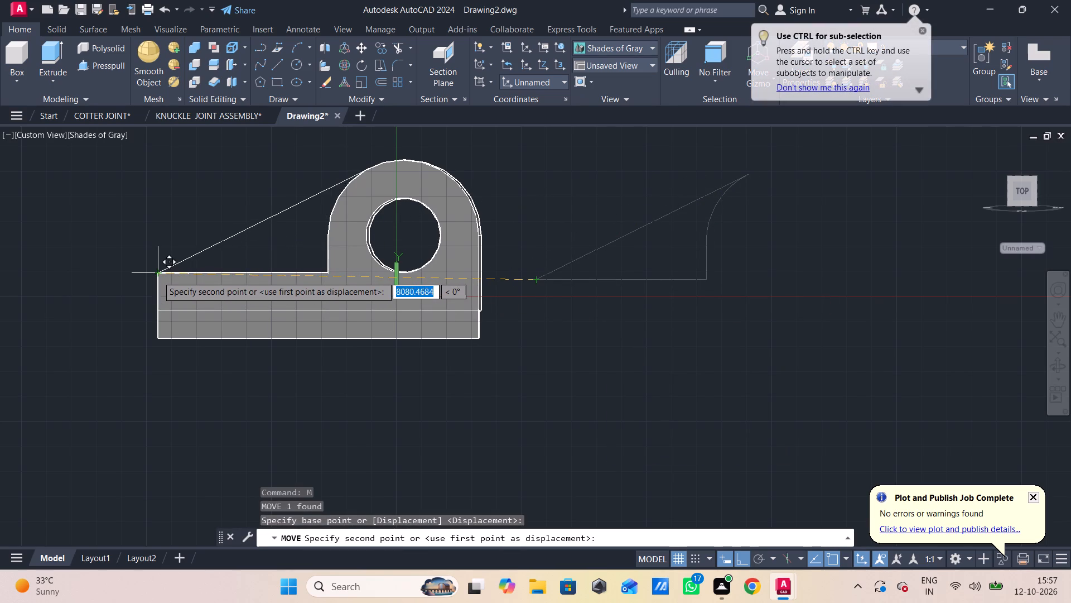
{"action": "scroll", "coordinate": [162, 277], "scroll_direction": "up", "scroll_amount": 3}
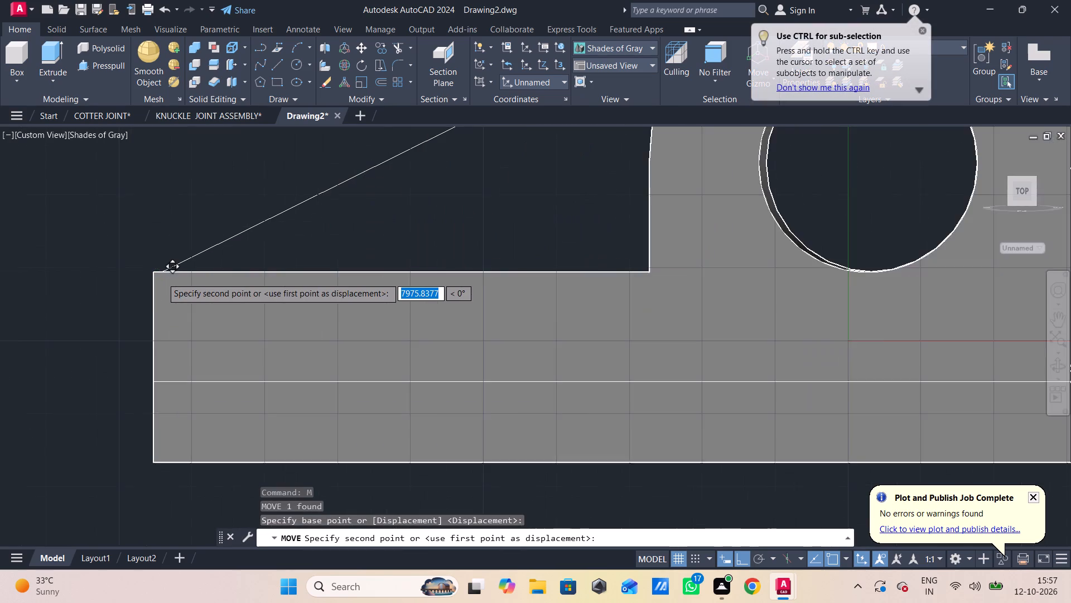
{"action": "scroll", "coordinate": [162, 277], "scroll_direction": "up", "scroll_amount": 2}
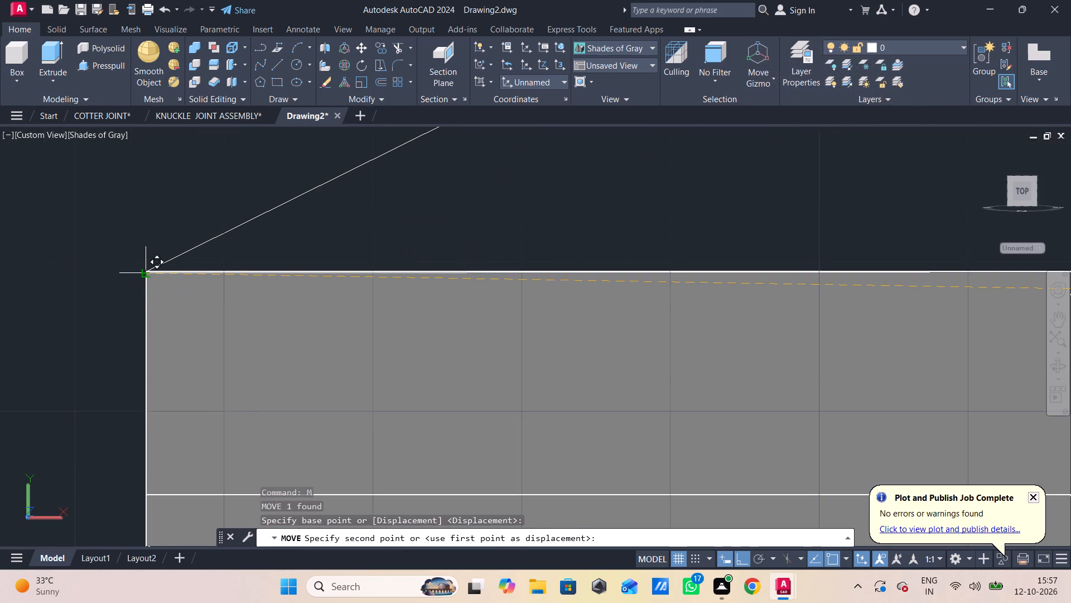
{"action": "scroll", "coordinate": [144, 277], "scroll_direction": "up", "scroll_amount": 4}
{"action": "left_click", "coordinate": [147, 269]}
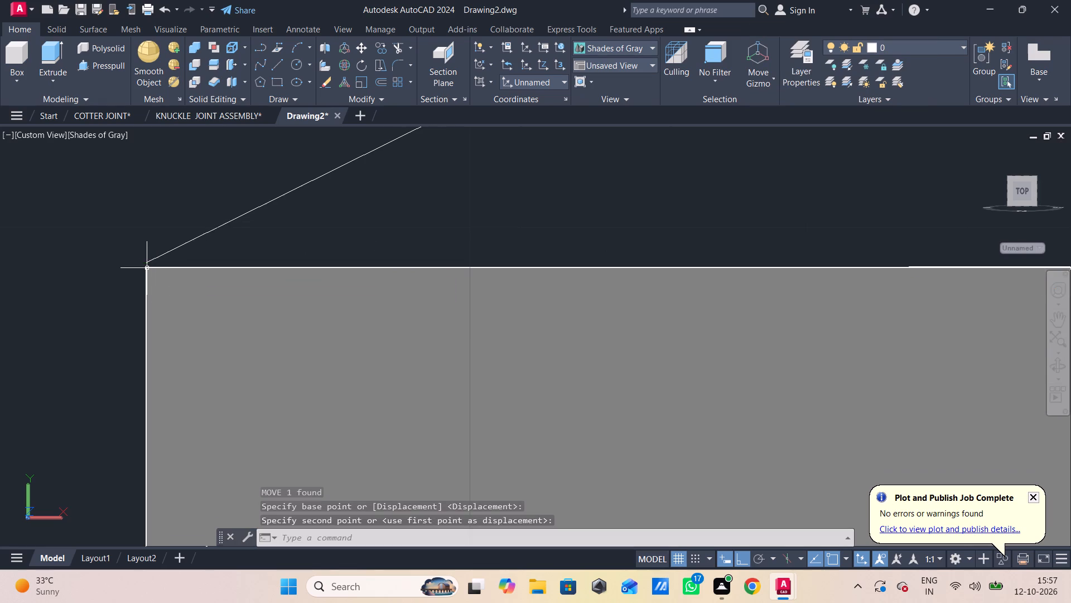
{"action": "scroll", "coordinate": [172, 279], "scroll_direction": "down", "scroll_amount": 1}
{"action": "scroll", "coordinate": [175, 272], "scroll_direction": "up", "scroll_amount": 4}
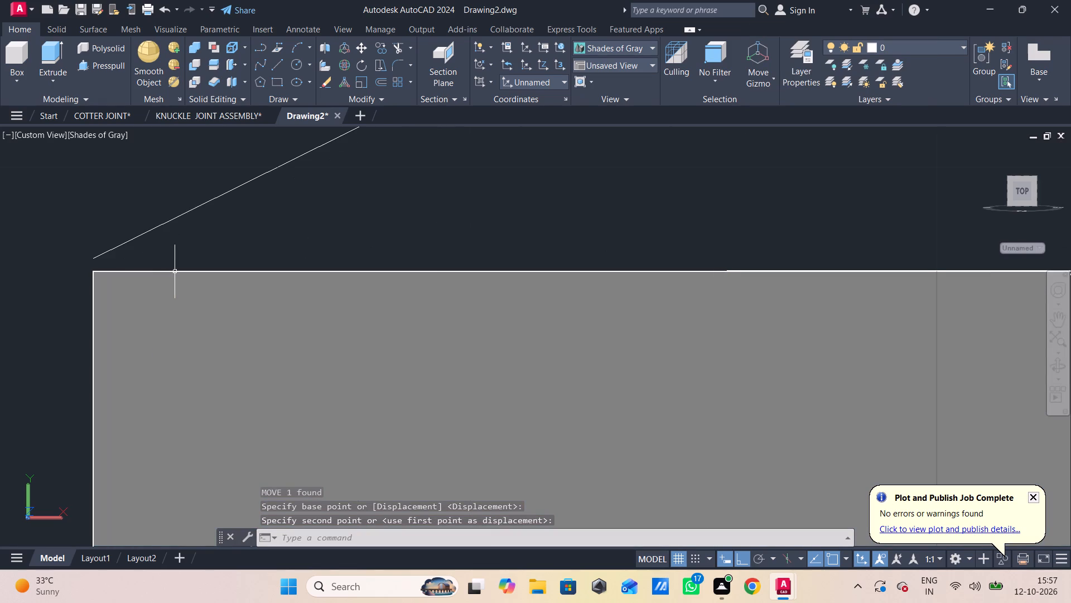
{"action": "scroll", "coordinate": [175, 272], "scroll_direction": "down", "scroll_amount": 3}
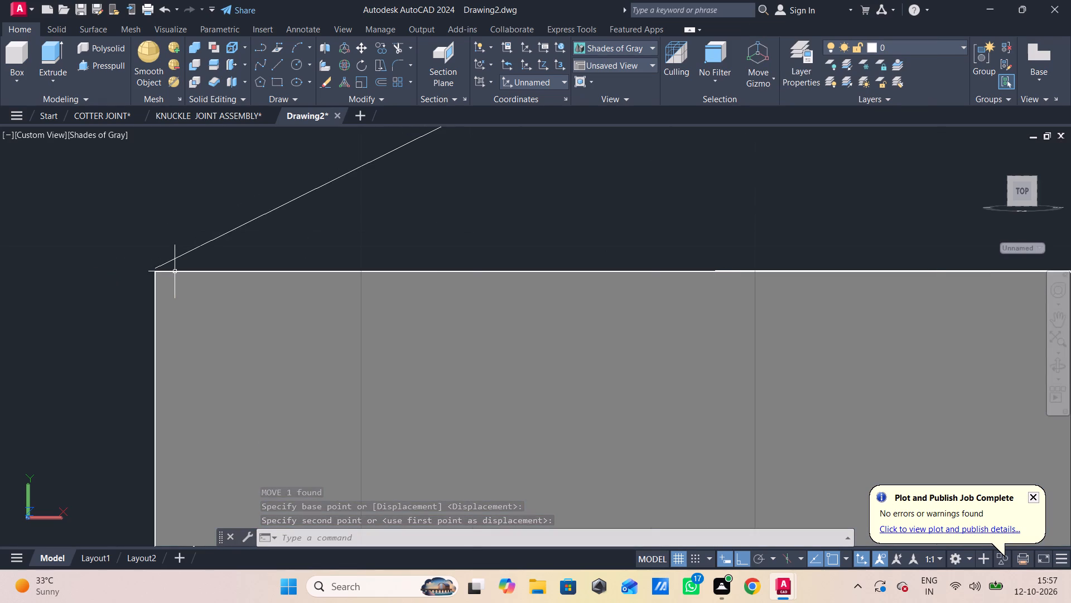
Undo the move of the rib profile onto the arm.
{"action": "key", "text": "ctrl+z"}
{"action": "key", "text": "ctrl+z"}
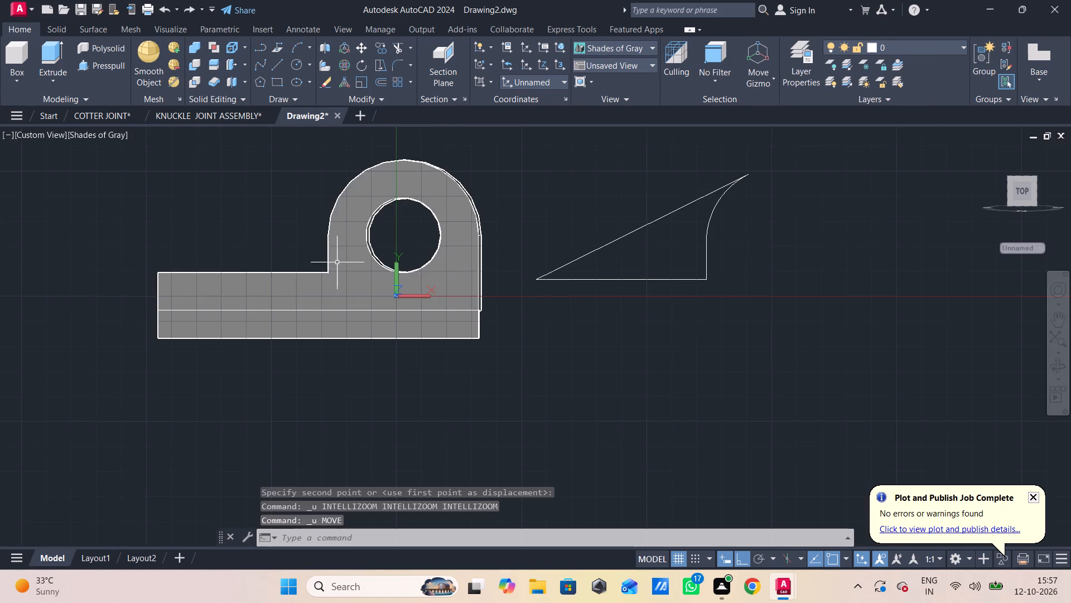
Stretch the sloping line's loose end vertex onto the base line's end, closing the gap at the rib profile's sharp tip.
{"action": "scroll", "coordinate": [558, 293], "scroll_direction": "up", "scroll_amount": 7}
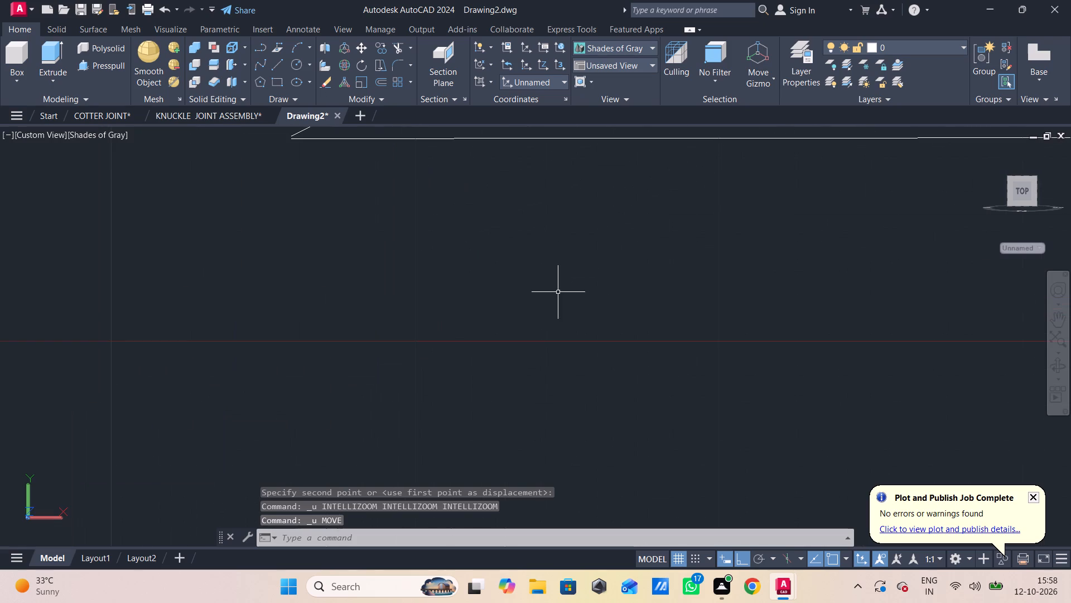
{"action": "middle_click_drag", "start_coordinate": [539, 293], "coordinate": [671, 491]}
{"action": "scroll", "coordinate": [484, 341], "scroll_direction": "up", "scroll_amount": 2}
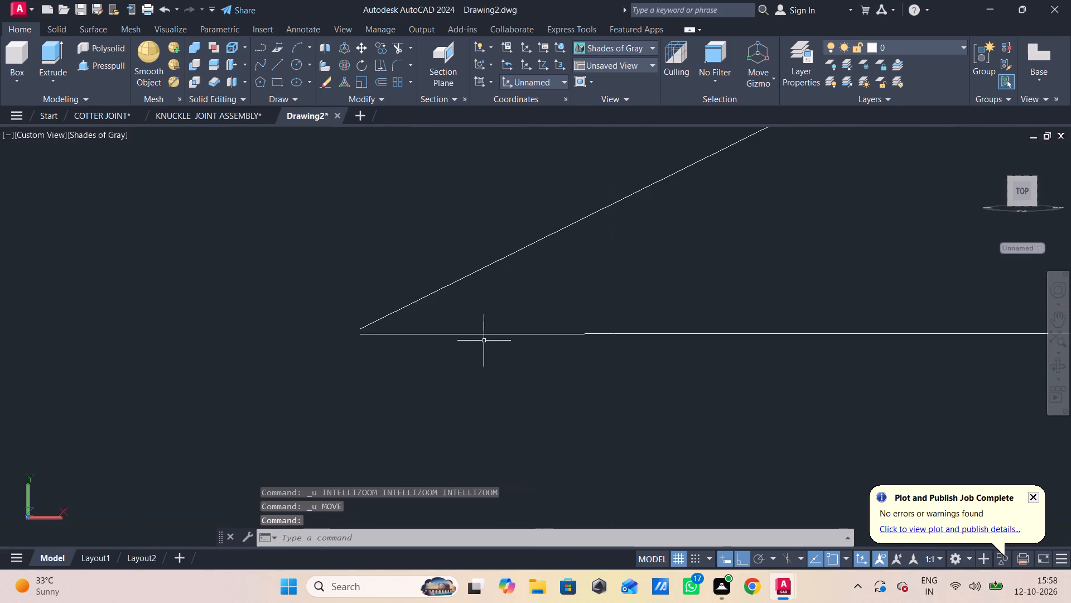
{"action": "middle_click_drag", "start_coordinate": [483, 340], "coordinate": [560, 361]}
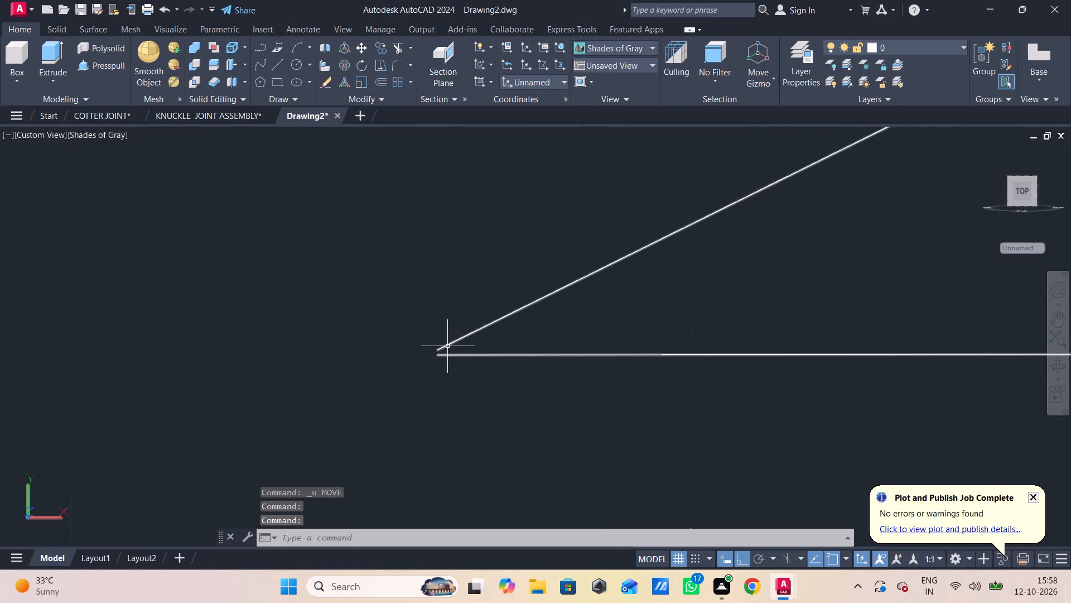
{"action": "left_click", "coordinate": [445, 347]}
{"action": "left_click", "coordinate": [439, 350]}
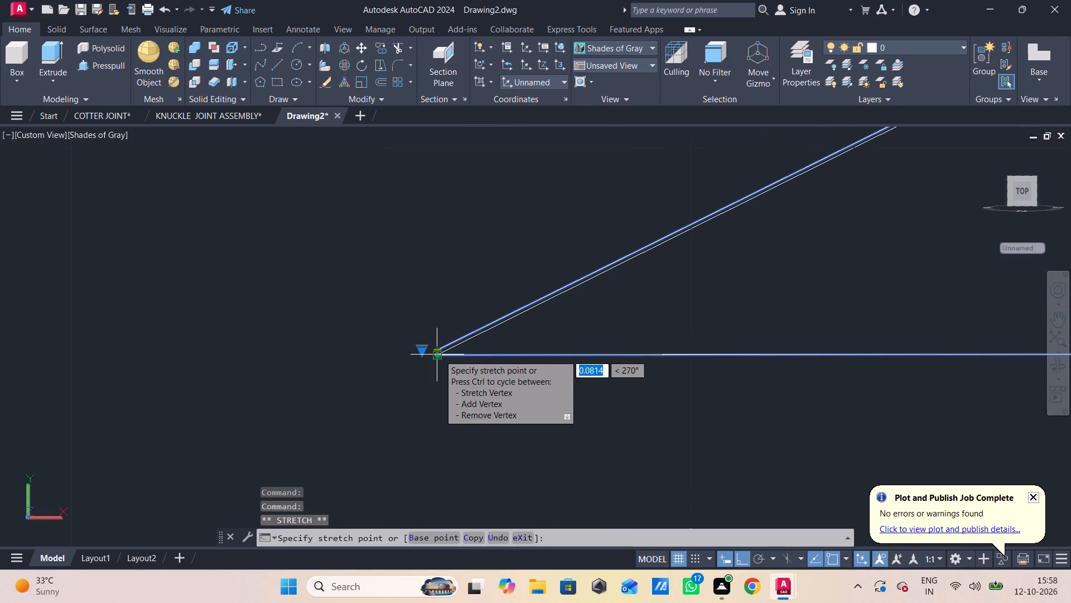
{"action": "left_click", "coordinate": [439, 355]}
{"action": "scroll", "coordinate": [479, 346], "scroll_direction": "down", "scroll_amount": 6}
{"action": "middle_click_drag", "start_coordinate": [482, 339], "coordinate": [491, 352]}
{"action": "middle_click", "coordinate": [491, 352]}
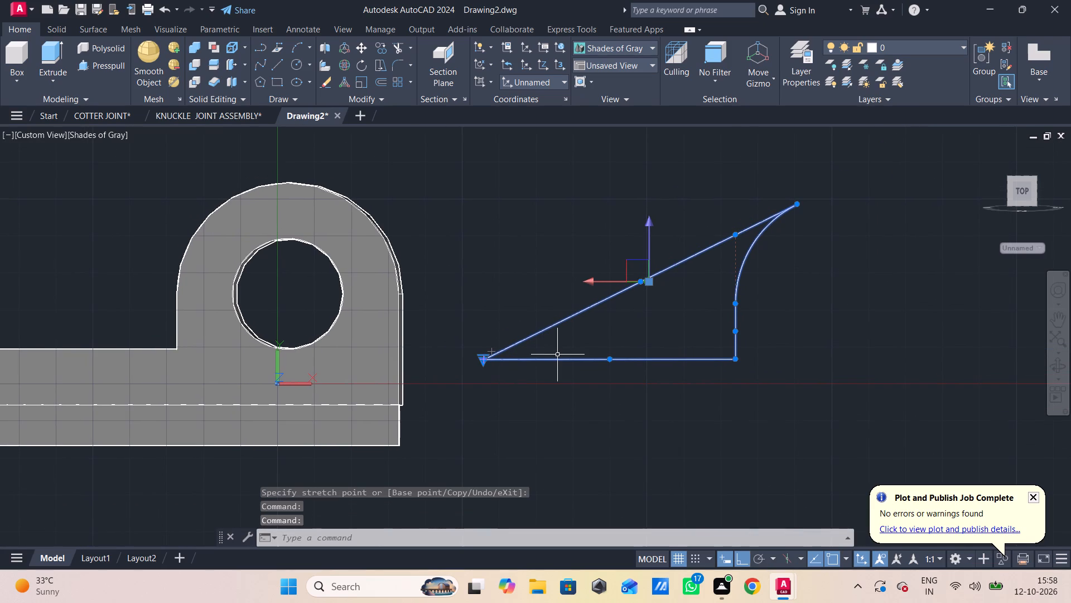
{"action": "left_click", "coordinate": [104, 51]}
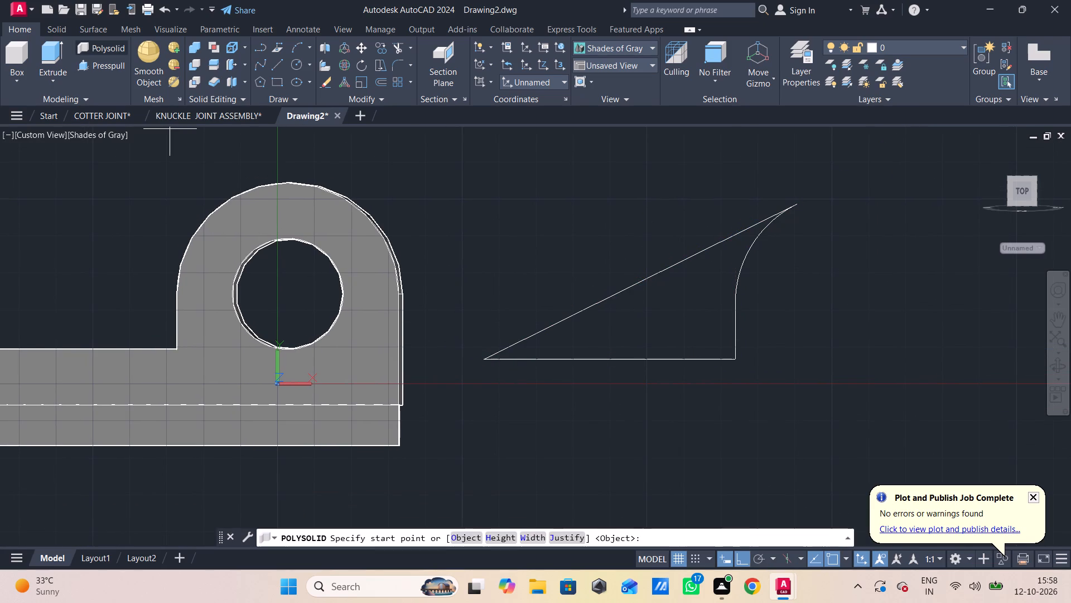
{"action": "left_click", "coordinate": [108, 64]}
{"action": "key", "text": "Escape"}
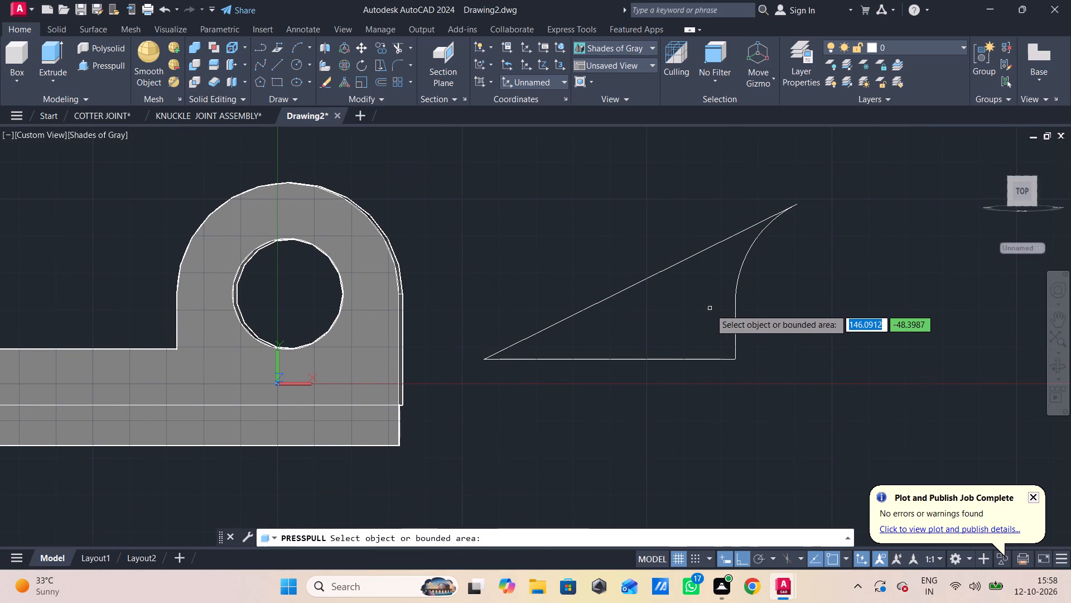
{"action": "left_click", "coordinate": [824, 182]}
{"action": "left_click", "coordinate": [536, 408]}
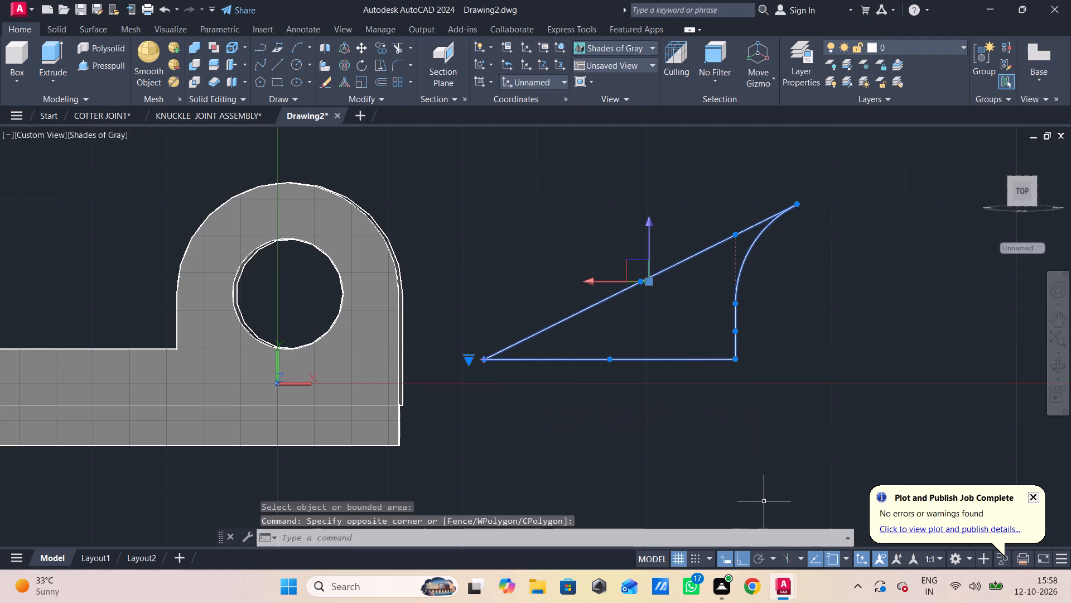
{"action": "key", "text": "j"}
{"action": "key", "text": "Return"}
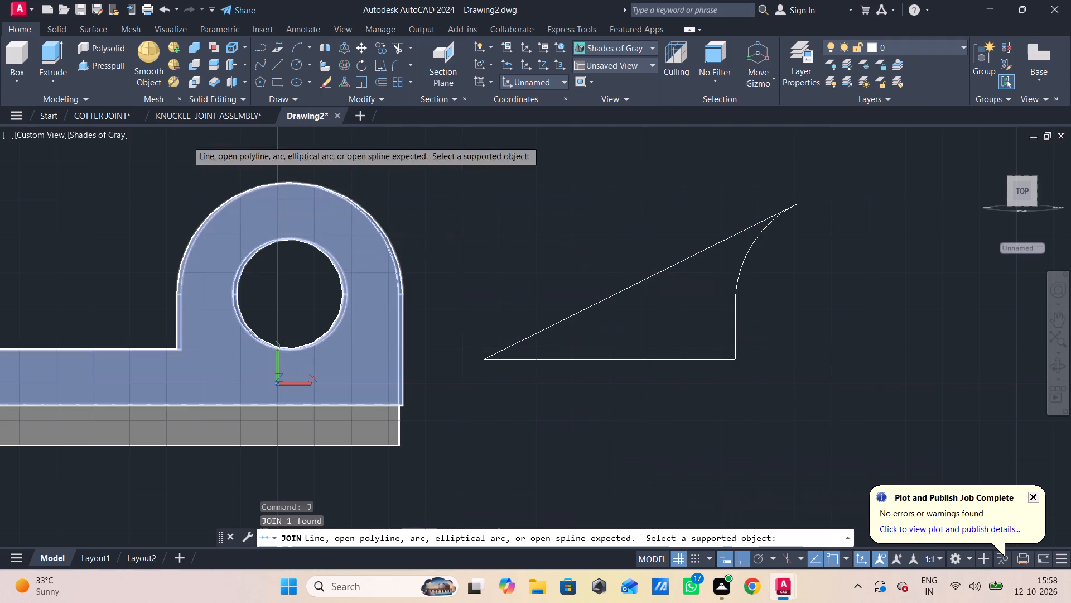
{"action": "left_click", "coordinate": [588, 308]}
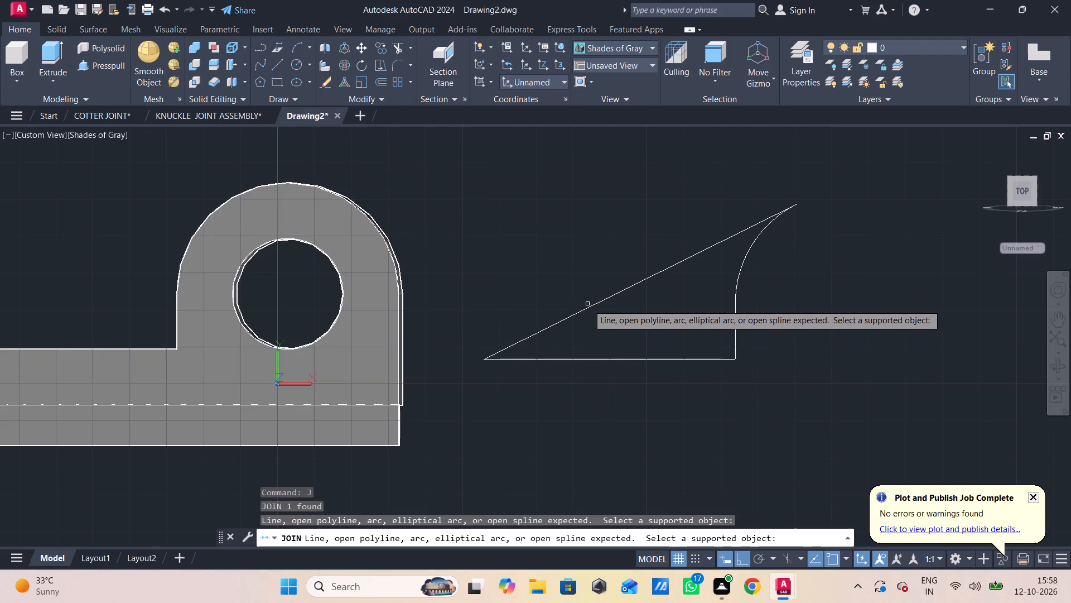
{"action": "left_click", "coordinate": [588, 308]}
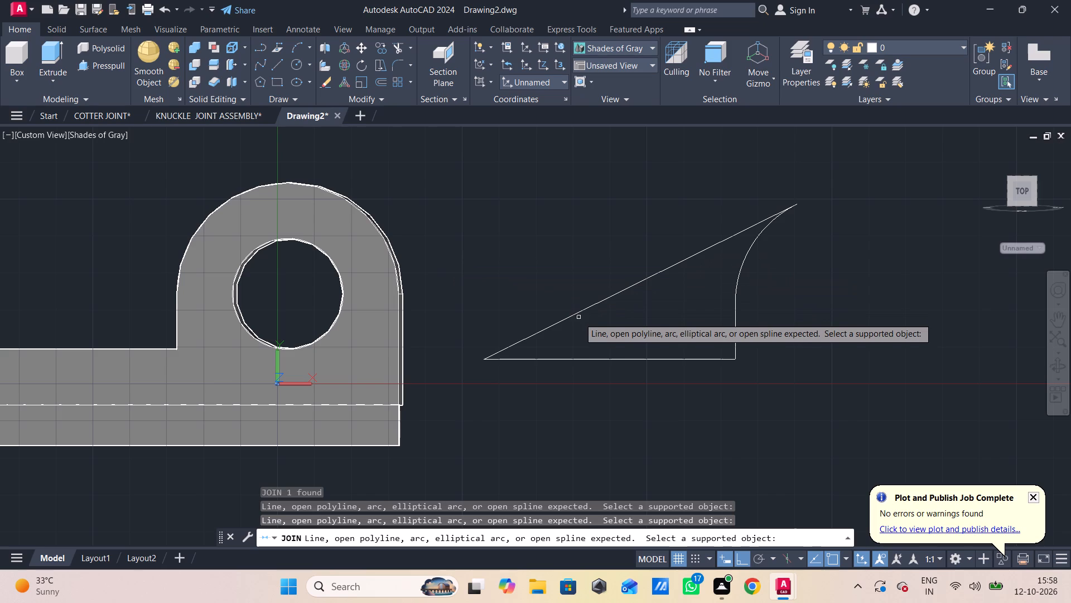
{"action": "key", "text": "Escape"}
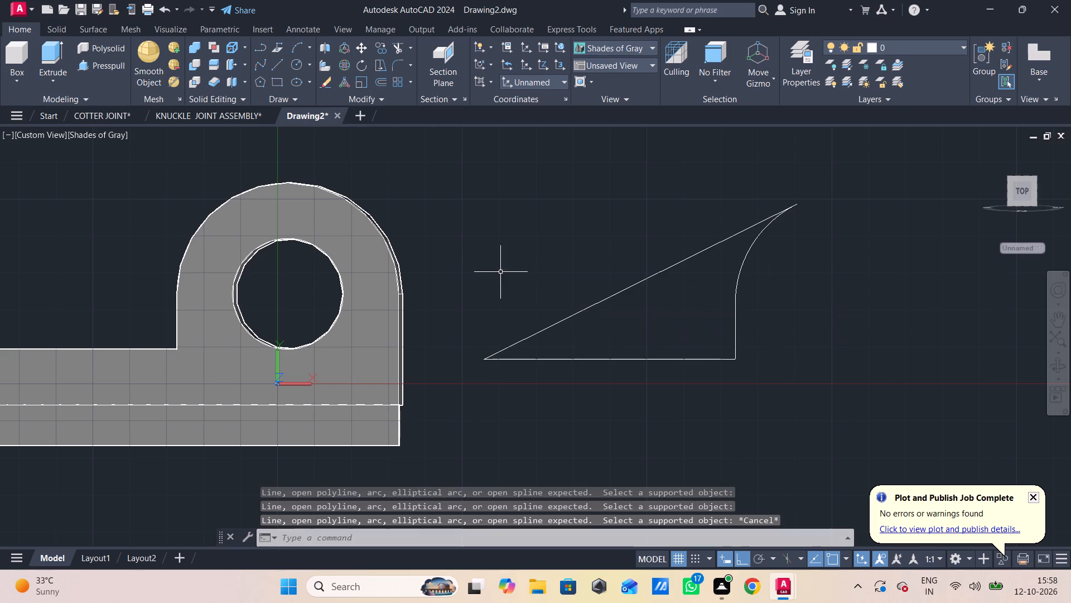
Presspull the closed rib profile to a height of 12.
{"action": "left_click", "coordinate": [103, 64]}
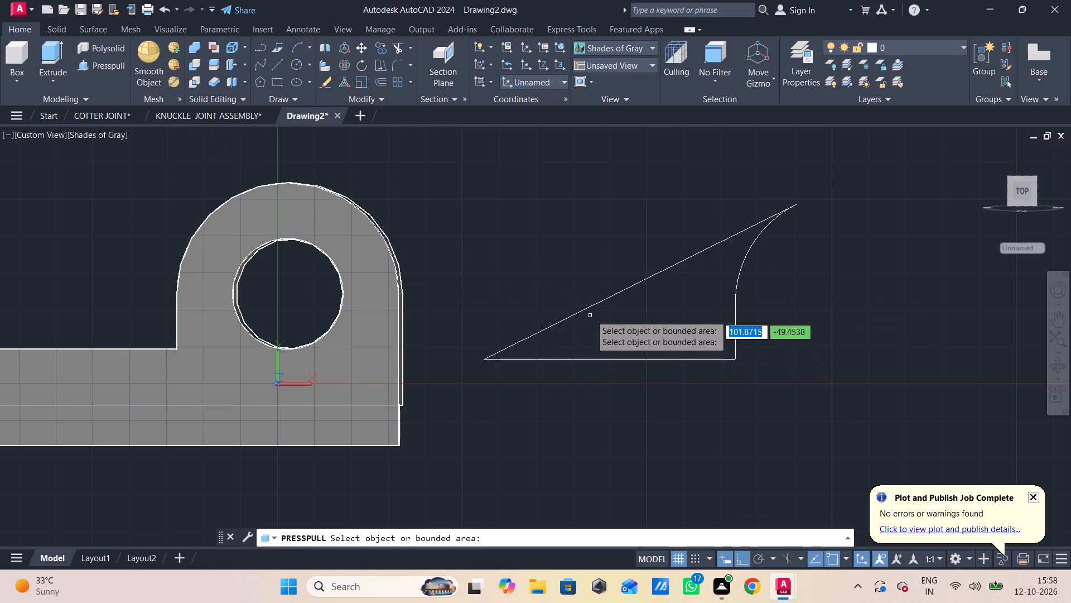
{"action": "left_click", "coordinate": [590, 307]}
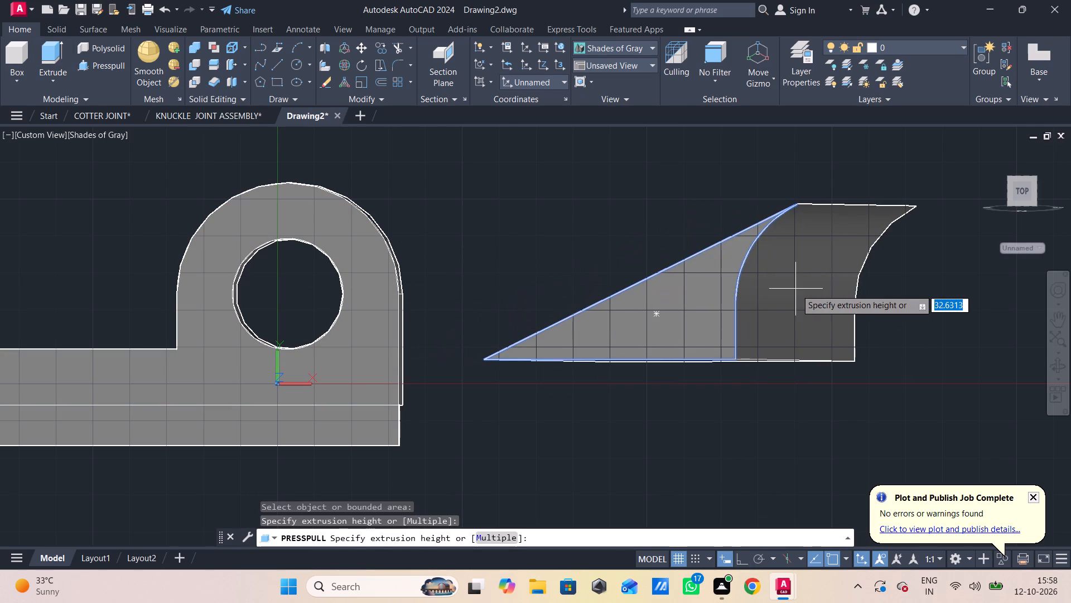
{"action": "type", "text": "12"}
{"action": "key", "text": "Return"}
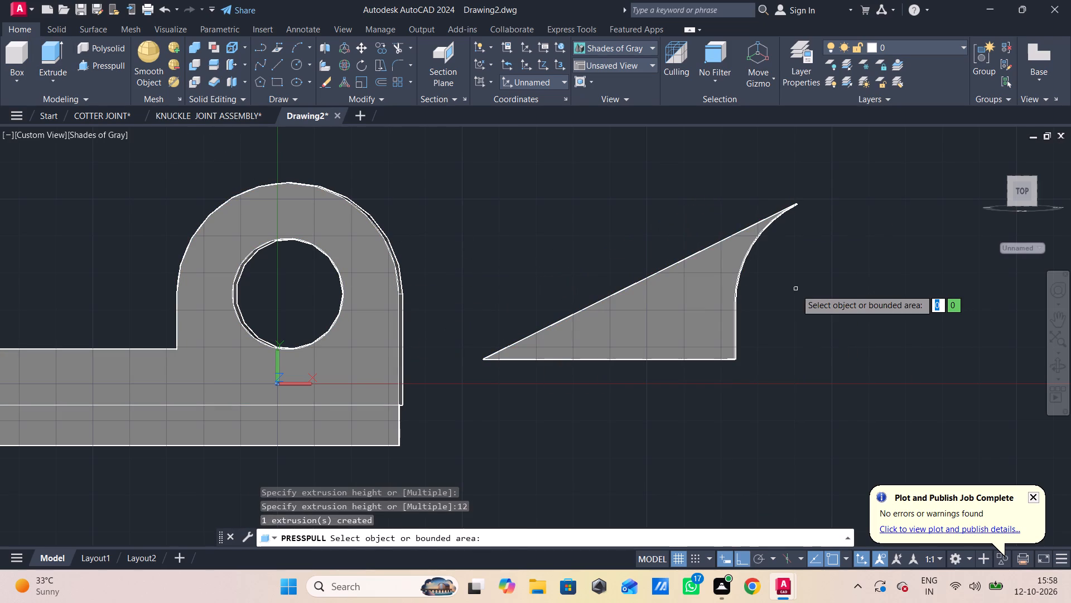
Move the extruded rib together with its profile outline to a free spot beside the arm-and-eye part.
{"action": "middle_click_drag", "start_coordinate": [571, 350], "coordinate": [597, 349], "text": "shift"}
{"action": "scroll", "coordinate": [590, 328], "scroll_direction": "down", "scroll_amount": 2}
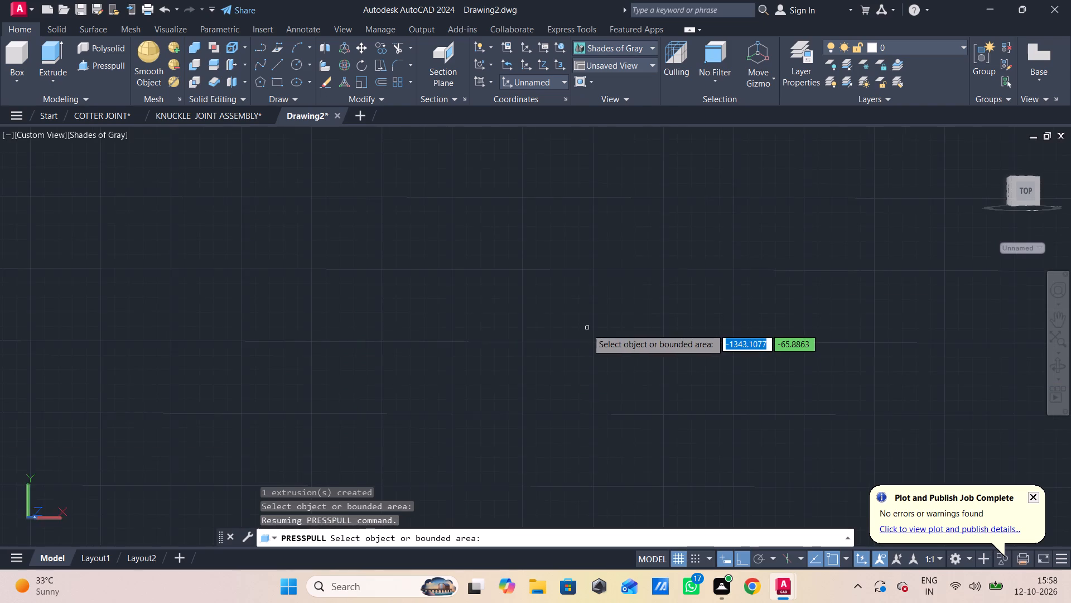
{"action": "scroll", "coordinate": [587, 328], "scroll_direction": "down", "scroll_amount": 3}
{"action": "scroll", "coordinate": [585, 328], "scroll_direction": "up", "scroll_amount": 2}
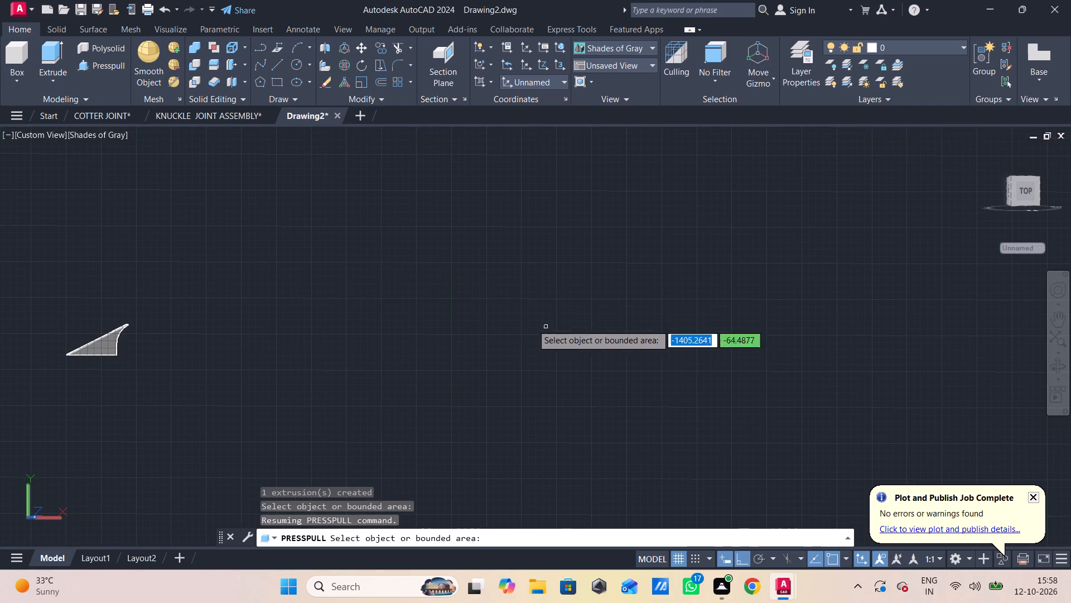
{"action": "left_click", "coordinate": [217, 275]}
{"action": "key", "text": "Escape"}
{"action": "left_click_drag", "start_coordinate": [217, 275], "coordinate": [213, 291]}
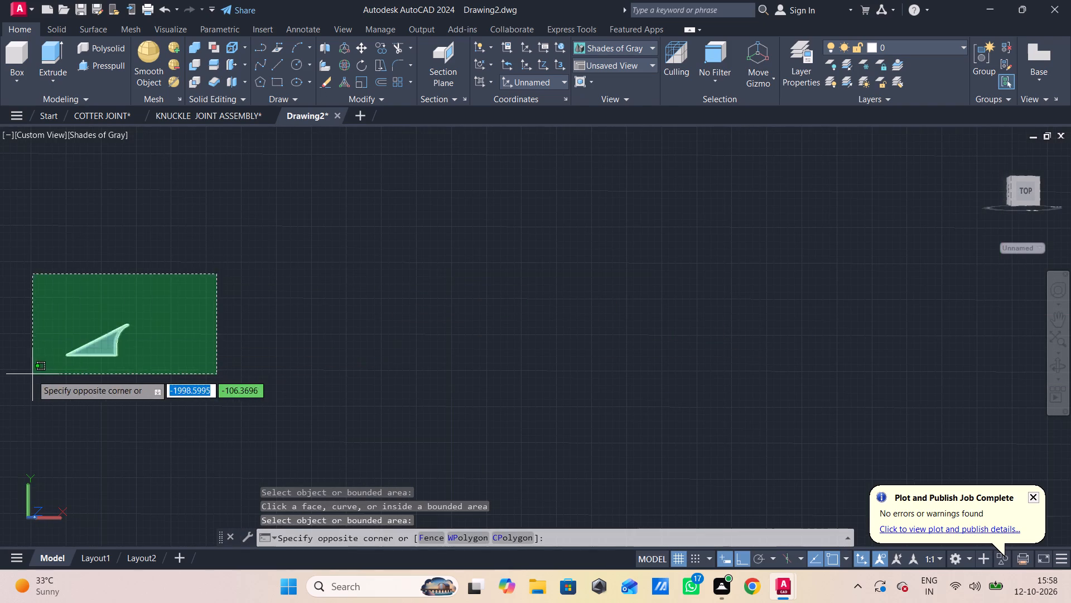
{"action": "left_click", "coordinate": [32, 375]}
{"action": "type", "text": "m"}
{"action": "key", "text": "space"}
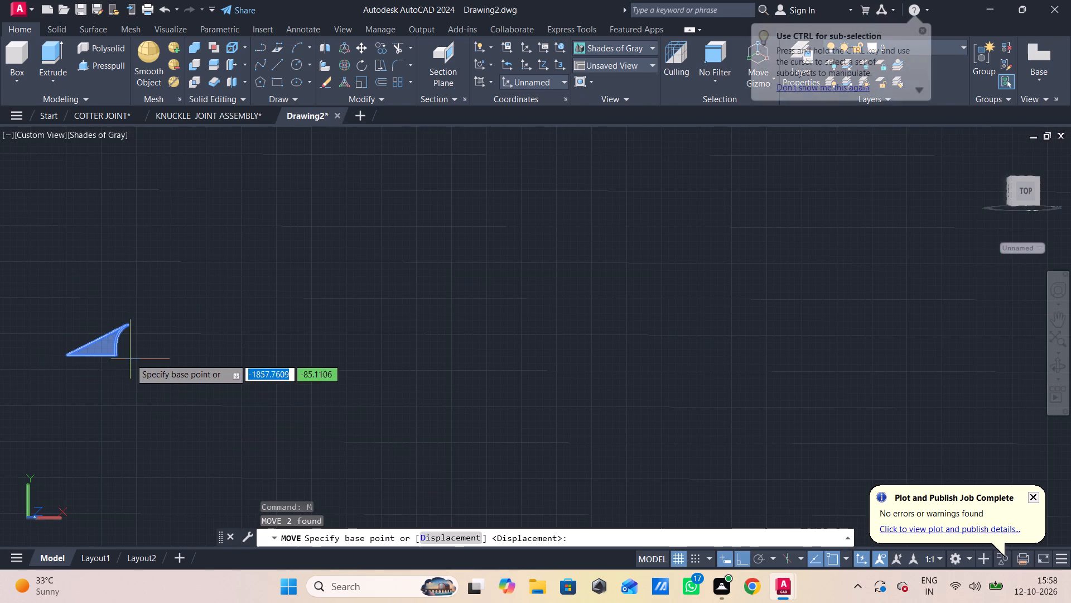
{"action": "left_click", "coordinate": [114, 343]}
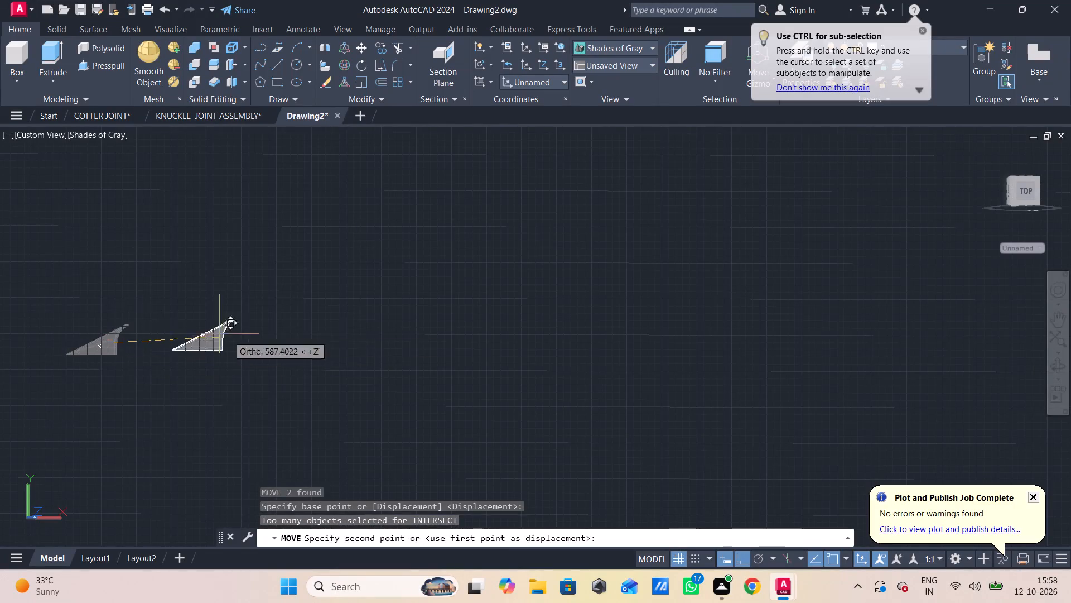
{"action": "scroll", "coordinate": [667, 354], "scroll_direction": "down", "scroll_amount": 2}
{"action": "middle_click_drag", "start_coordinate": [615, 354], "coordinate": [391, 326]}
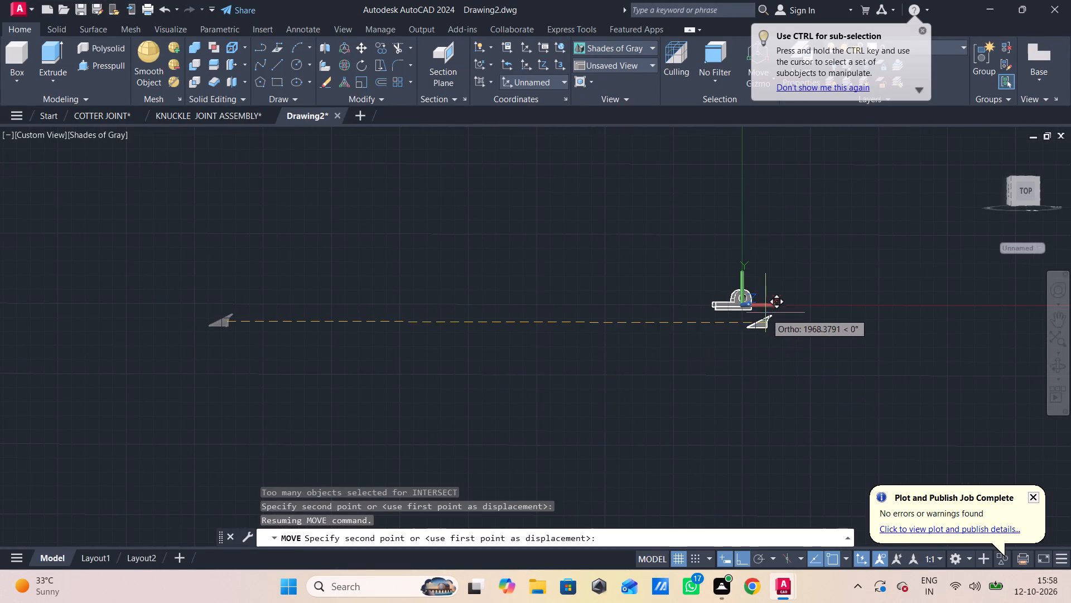
{"action": "left_click", "coordinate": [784, 297]}
Move the rib solid by the lower front corner of its sharp end onto the upper front corner of the arm's free end.
{"action": "scroll", "coordinate": [723, 333], "scroll_direction": "up", "scroll_amount": 1}
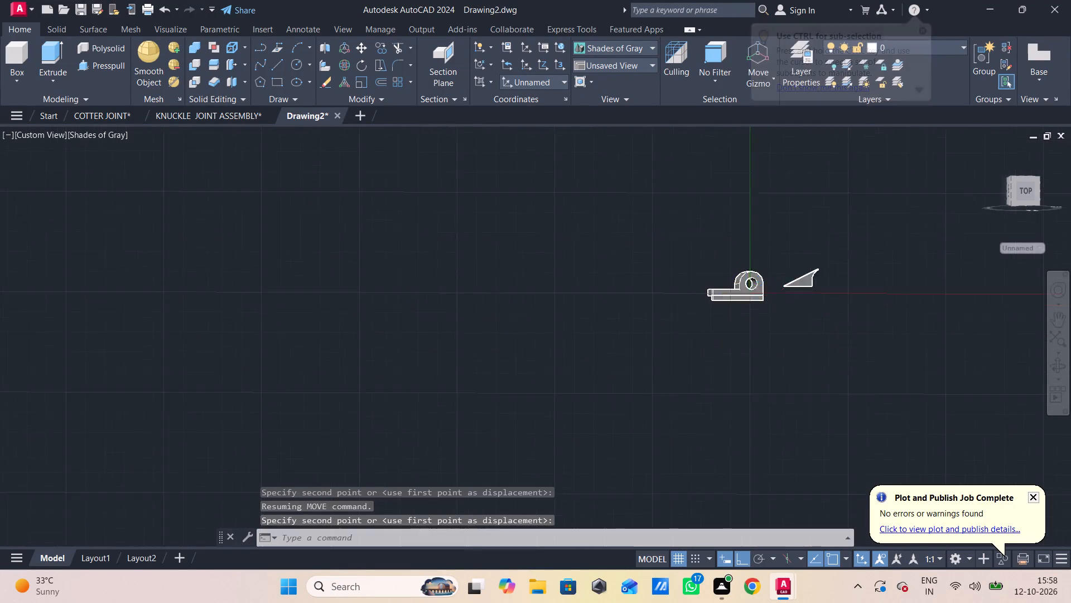
{"action": "scroll", "coordinate": [723, 333], "scroll_direction": "up", "scroll_amount": 3}
{"action": "middle_click_drag", "start_coordinate": [611, 352], "coordinate": [513, 396]}
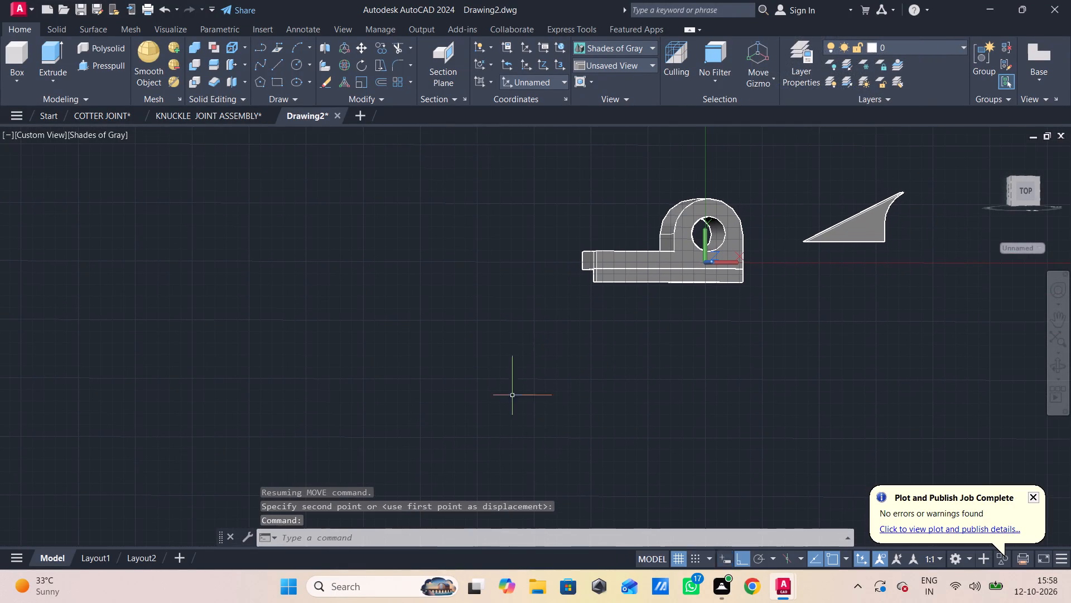
{"action": "middle_click_drag", "start_coordinate": [520, 319], "coordinate": [538, 333]}
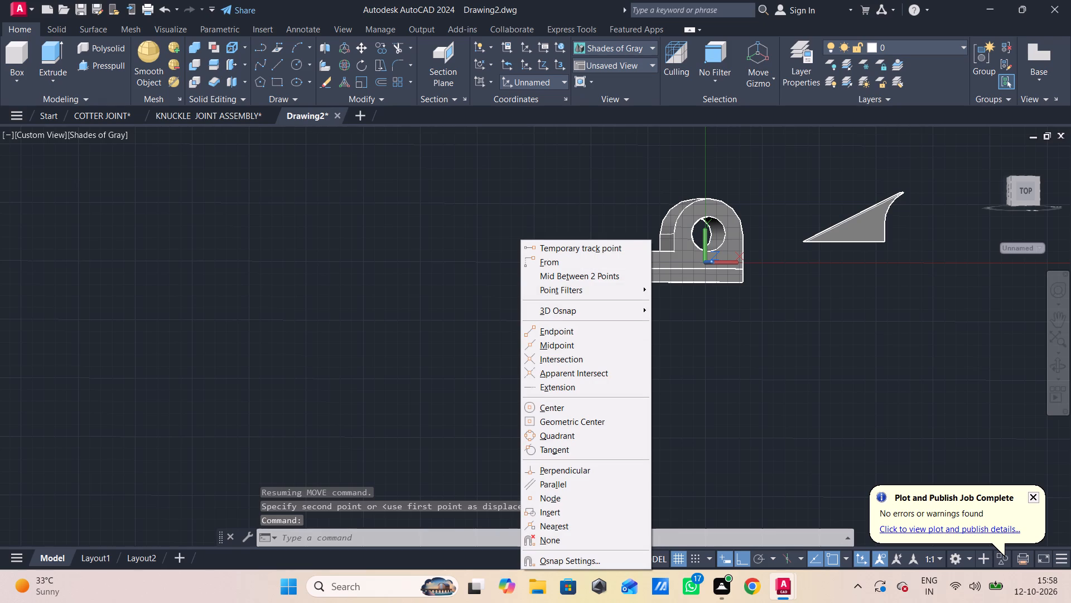
{"action": "left_click", "coordinate": [711, 328]}
{"action": "middle_click_drag", "start_coordinate": [710, 327], "coordinate": [741, 352], "text": "shift"}
{"action": "scroll", "coordinate": [740, 356], "scroll_direction": "down", "scroll_amount": 1}
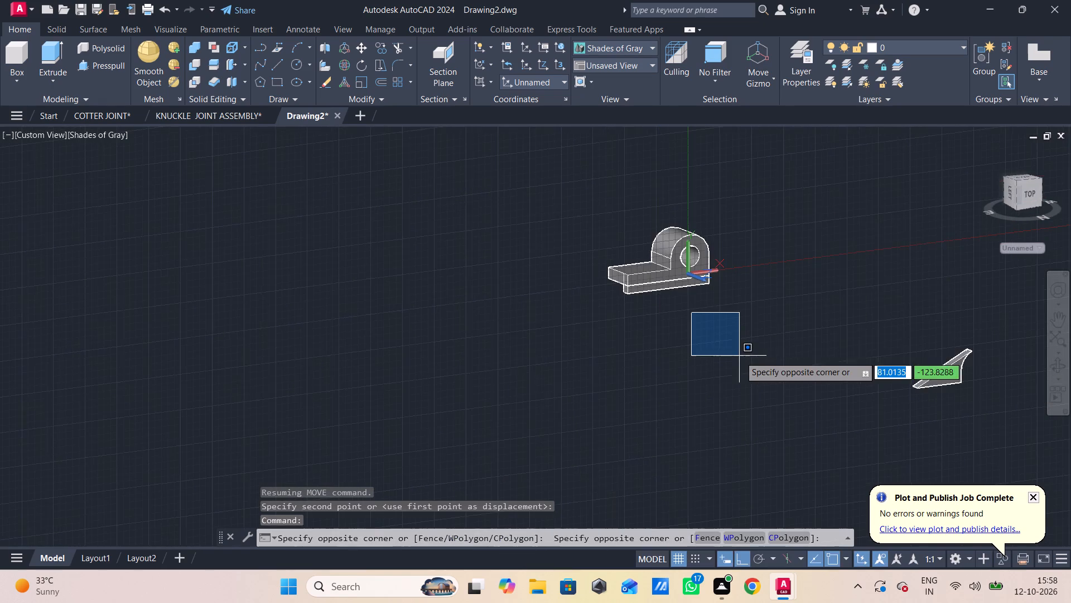
{"action": "middle_click_drag", "start_coordinate": [742, 356], "coordinate": [784, 374], "text": "shift"}
{"action": "middle_click_drag", "start_coordinate": [782, 363], "coordinate": [740, 380]}
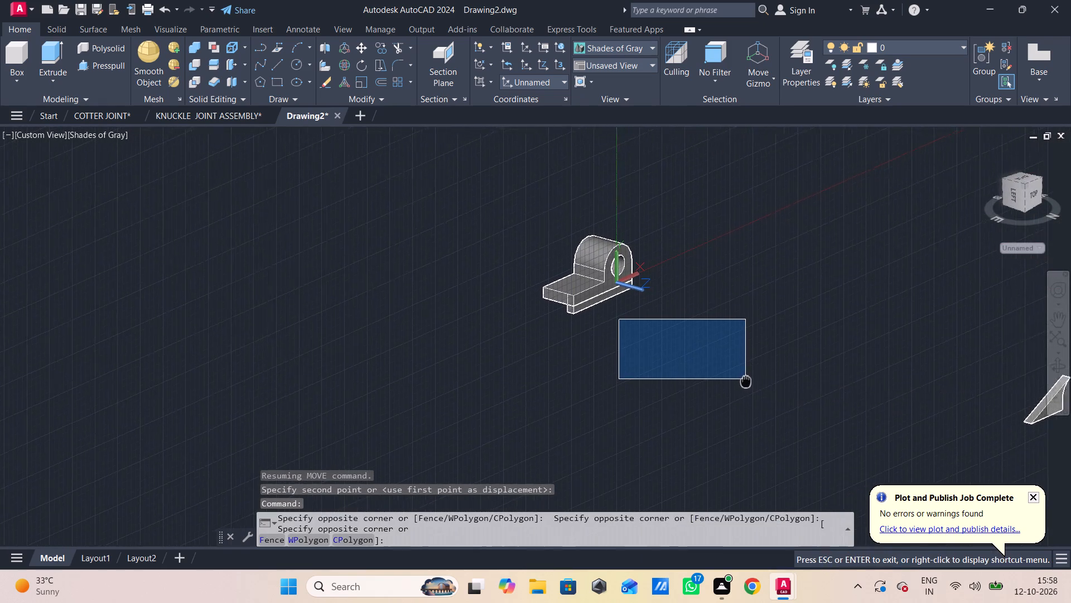
{"action": "middle_click_drag", "start_coordinate": [740, 380], "coordinate": [594, 387]}
{"action": "scroll", "coordinate": [881, 447], "scroll_direction": "up", "scroll_amount": 1}
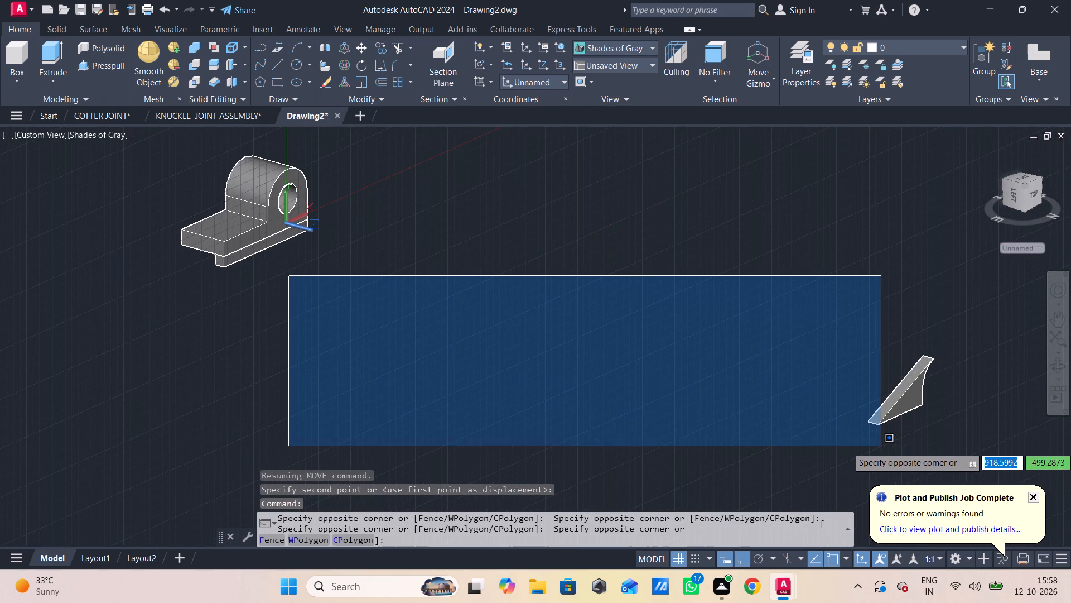
{"action": "key", "text": "Escape"}
{"action": "left_click", "coordinate": [911, 404]}
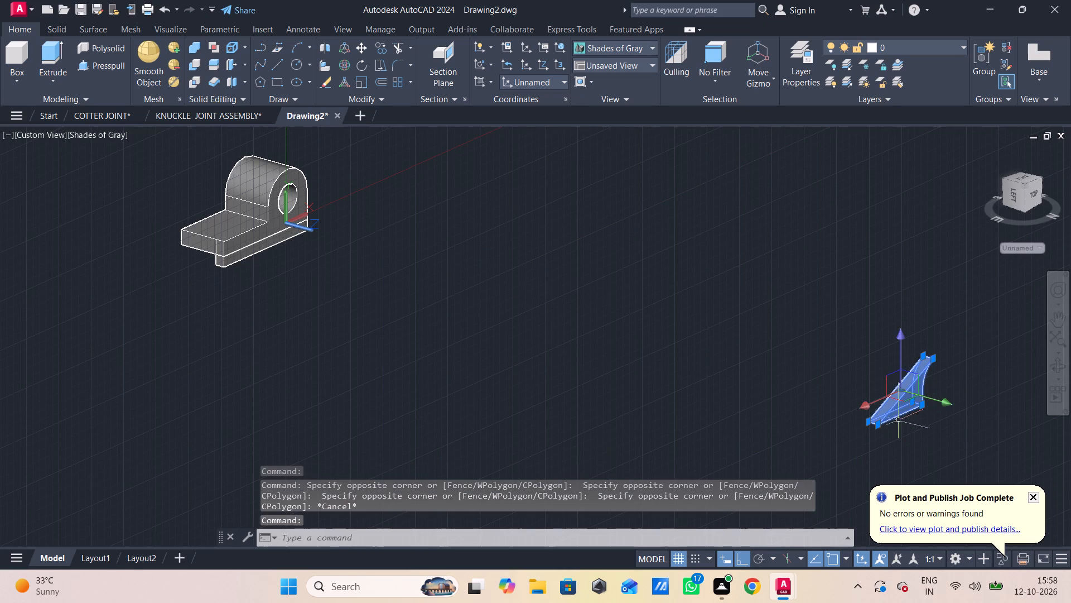
{"action": "type", "text": "m"}
{"action": "key", "text": "space"}
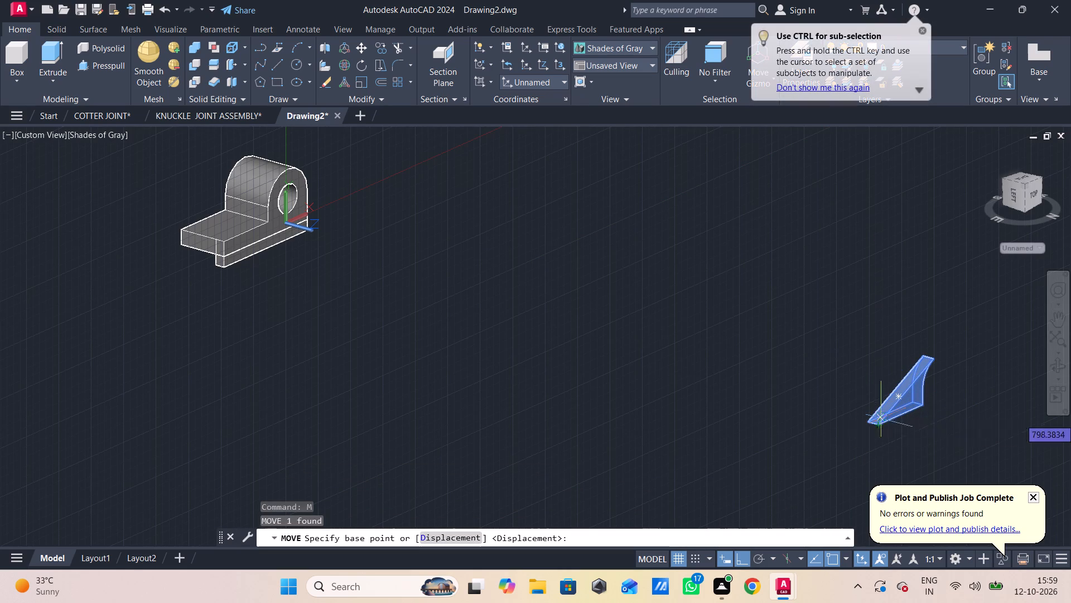
{"action": "left_click", "coordinate": [881, 425]}
{"action": "middle_click_drag", "start_coordinate": [410, 284], "coordinate": [413, 286]}
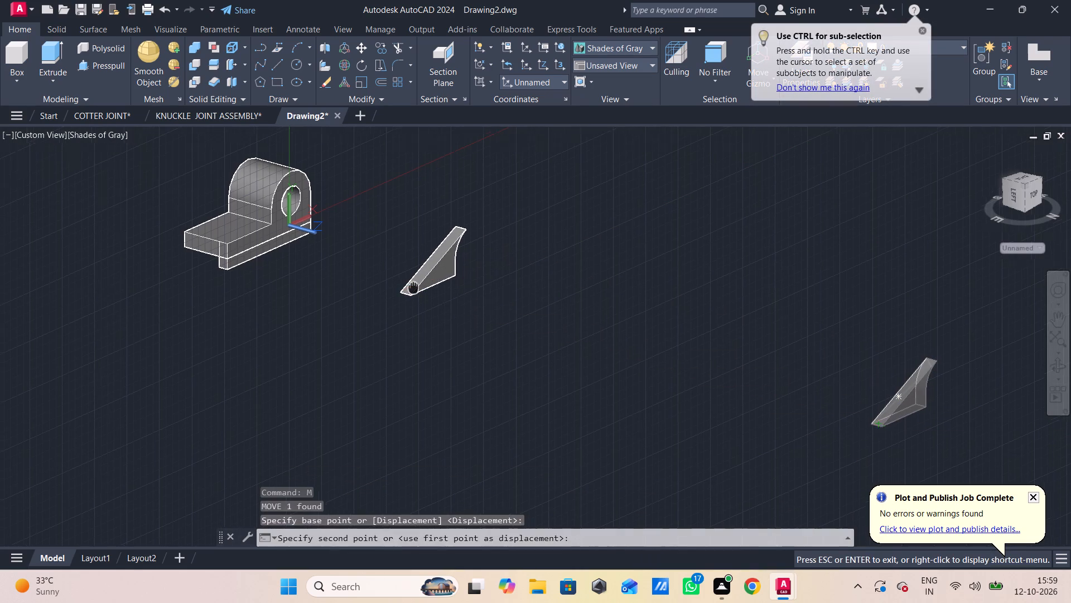
{"action": "middle_click_drag", "start_coordinate": [413, 286], "coordinate": [575, 421]}
{"action": "scroll", "coordinate": [518, 399], "scroll_direction": "up", "scroll_amount": 3}
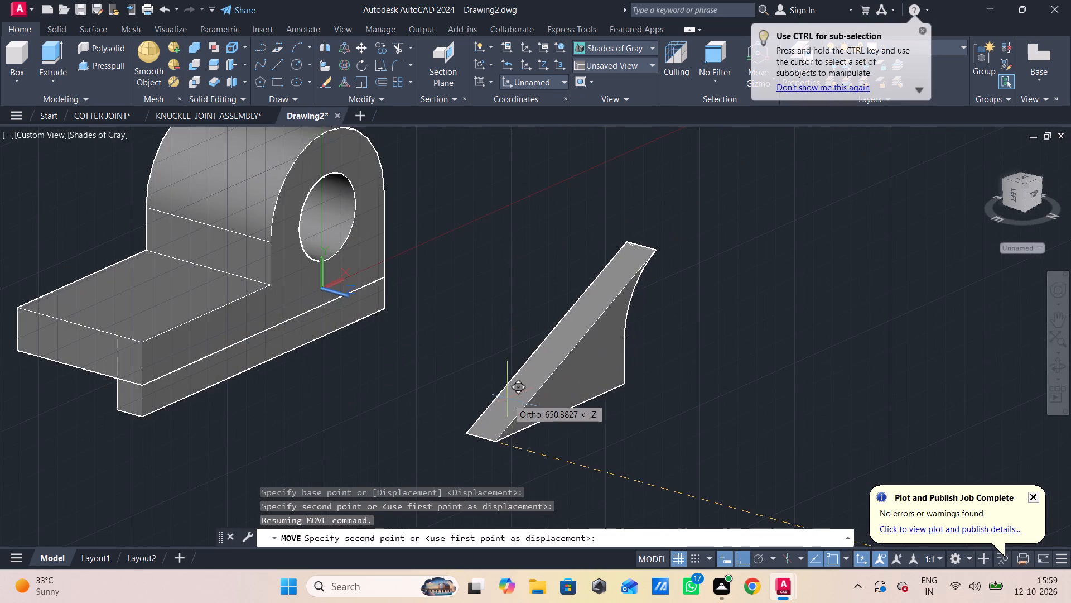
{"action": "middle_click_drag", "start_coordinate": [508, 399], "coordinate": [817, 468]}
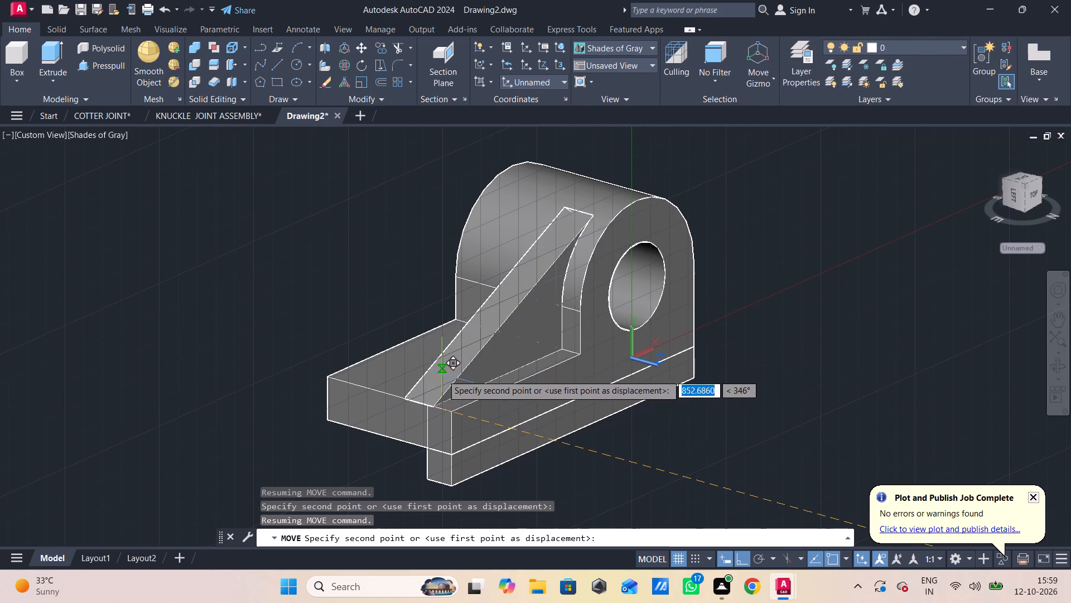
{"action": "scroll", "coordinate": [455, 413], "scroll_direction": "up", "scroll_amount": 5}
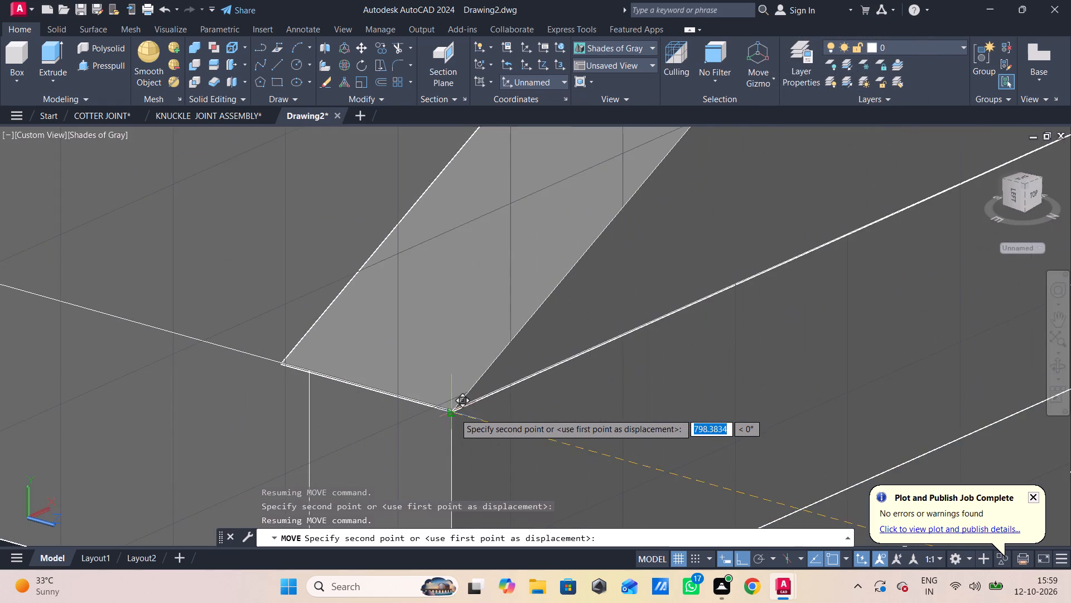
{"action": "scroll", "coordinate": [455, 413], "scroll_direction": "up", "scroll_amount": 9}
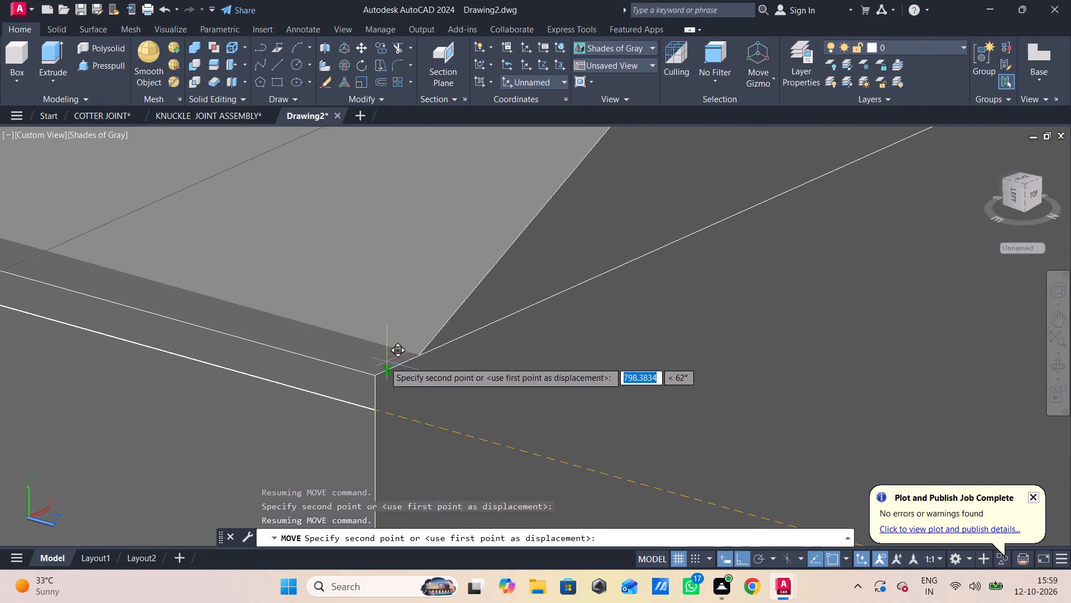
{"action": "left_click", "coordinate": [374, 375]}
{"action": "scroll", "coordinate": [378, 375], "scroll_direction": "down", "scroll_amount": 7}
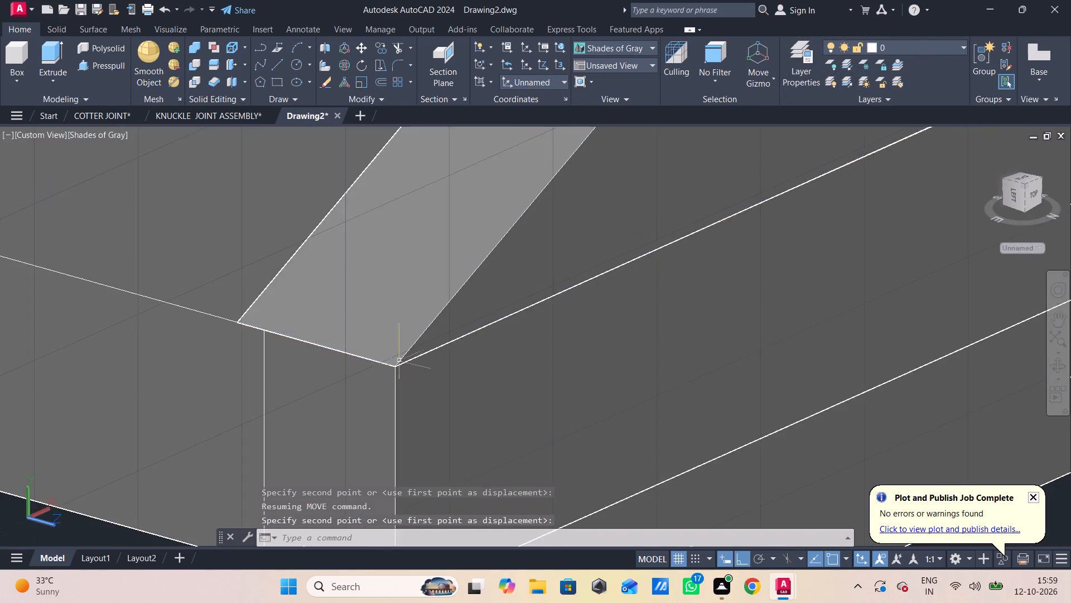
Examine from several sides how the sloping rib sits on the arm and against the eye.
{"action": "scroll", "coordinate": [401, 360], "scroll_direction": "down", "scroll_amount": 3}
{"action": "middle_click_drag", "start_coordinate": [401, 360], "coordinate": [437, 510]}
{"action": "scroll", "coordinate": [439, 504], "scroll_direction": "down", "scroll_amount": 1}
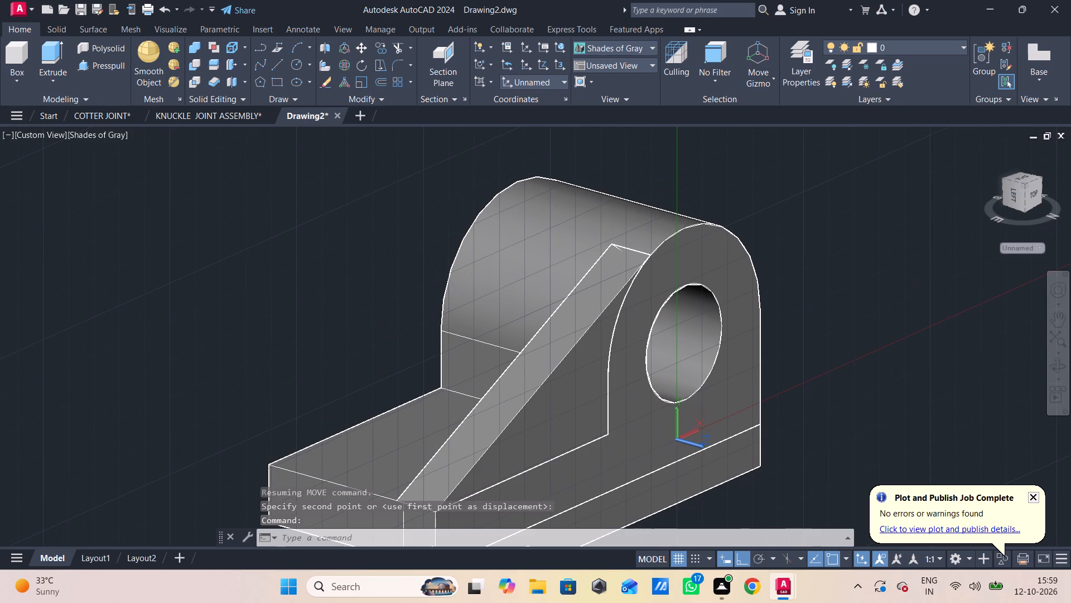
{"action": "middle_click_drag", "start_coordinate": [551, 510], "coordinate": [559, 510], "text": "shift"}
{"action": "middle_click_drag", "start_coordinate": [559, 510], "coordinate": [690, 521], "text": "shift"}
{"action": "middle_click_drag", "start_coordinate": [585, 402], "coordinate": [761, 400], "text": "shift"}
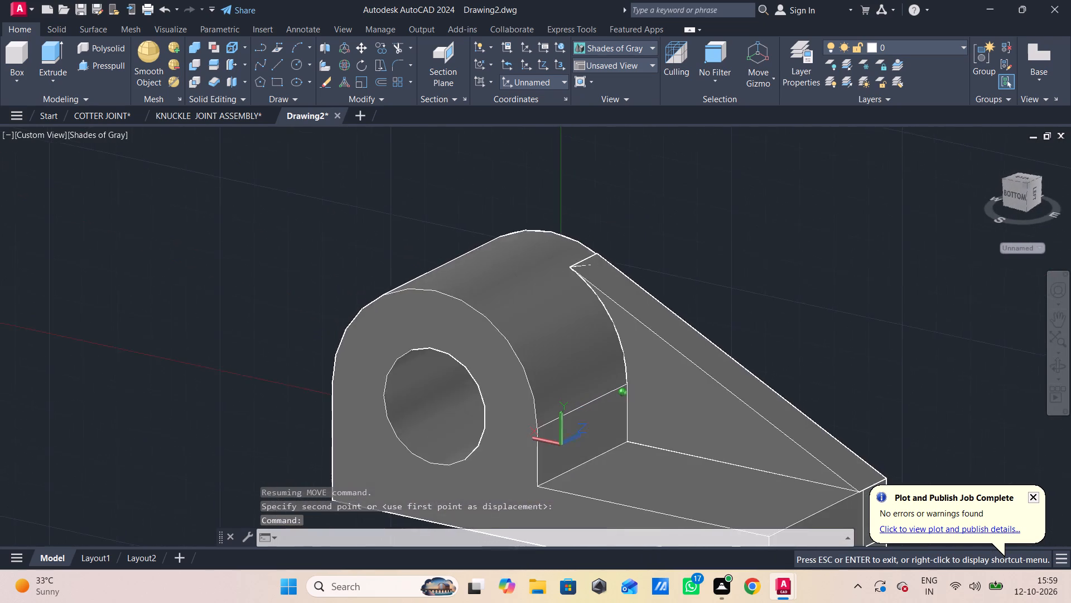
{"action": "middle_click_drag", "start_coordinate": [761, 400], "coordinate": [742, 426], "text": "shift"}
{"action": "middle_click_drag", "start_coordinate": [736, 428], "coordinate": [726, 427], "text": "shift"}
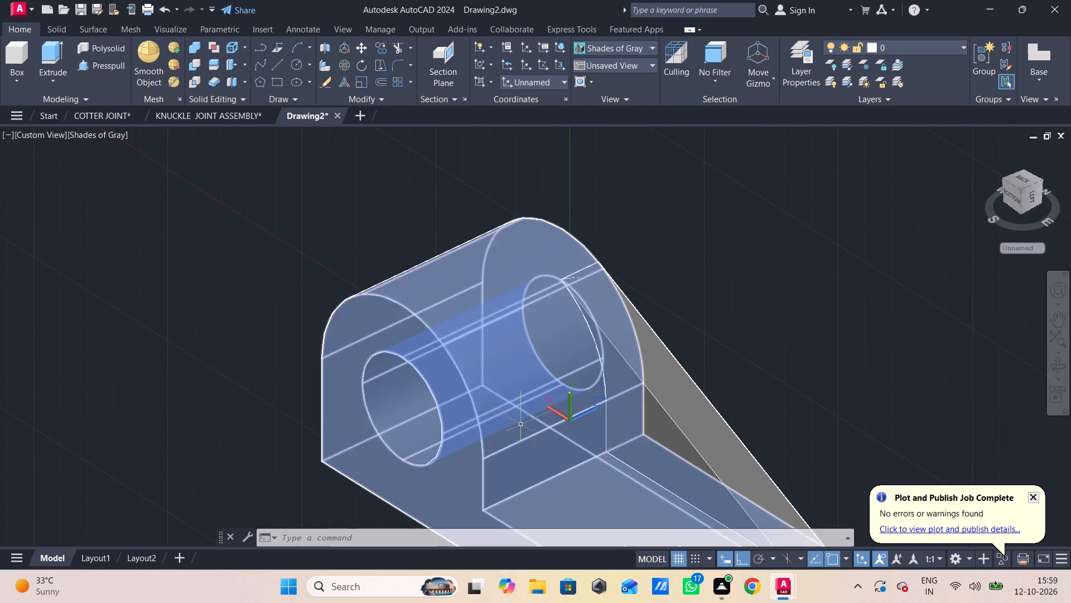
{"action": "middle_click_drag", "start_coordinate": [522, 418], "coordinate": [396, 299]}
{"action": "middle_click_drag", "start_coordinate": [629, 414], "coordinate": [610, 421]}
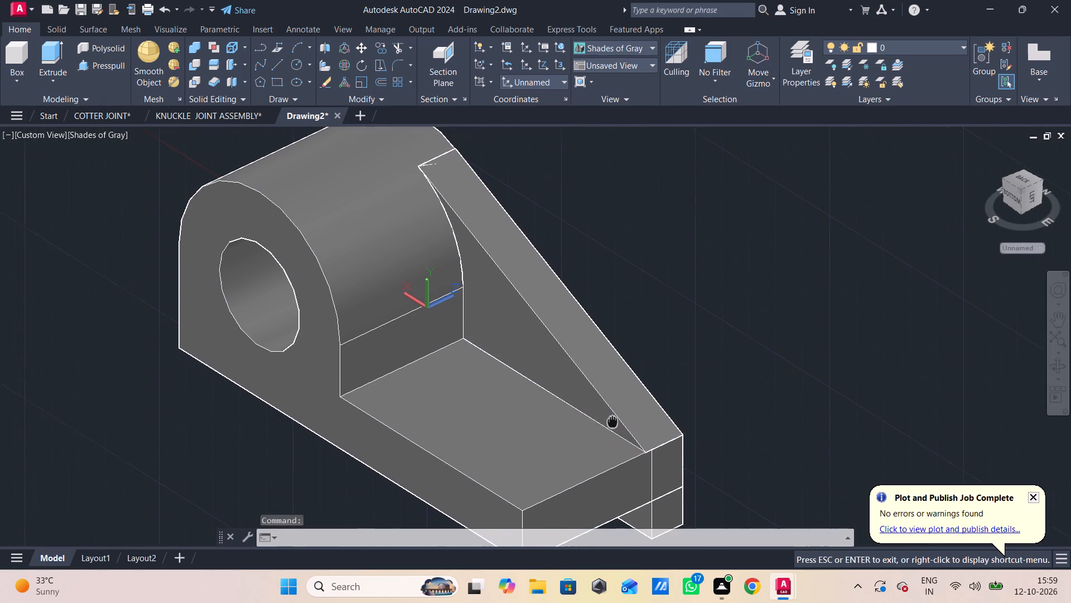
{"action": "middle_click_drag", "start_coordinate": [610, 421], "coordinate": [583, 413]}
{"action": "middle_click_drag", "start_coordinate": [789, 405], "coordinate": [737, 427], "text": "shift"}
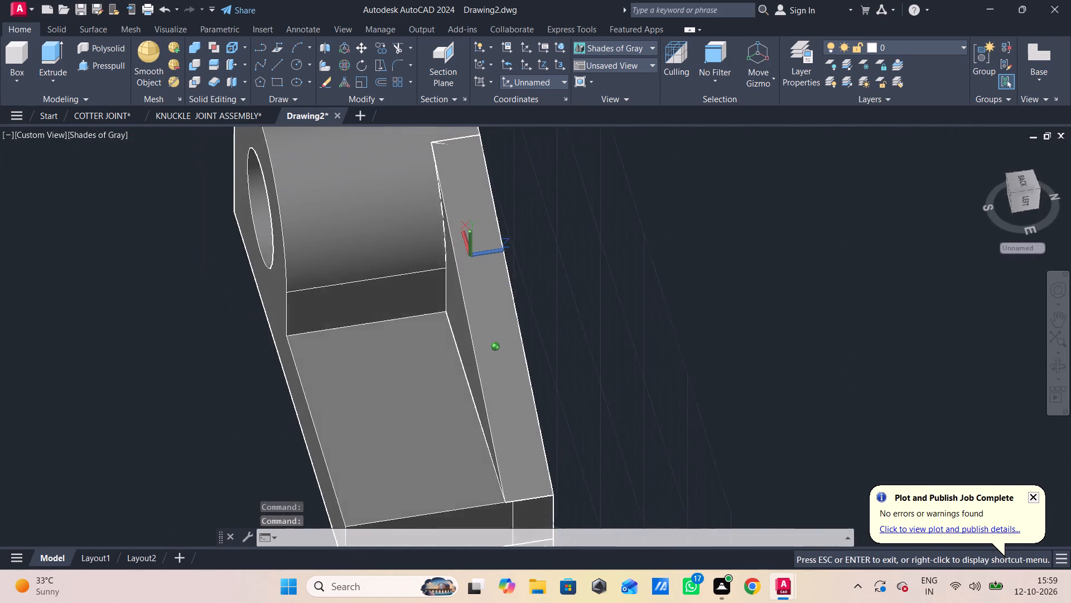
{"action": "middle_click_drag", "start_coordinate": [737, 427], "coordinate": [715, 422], "text": "shift"}
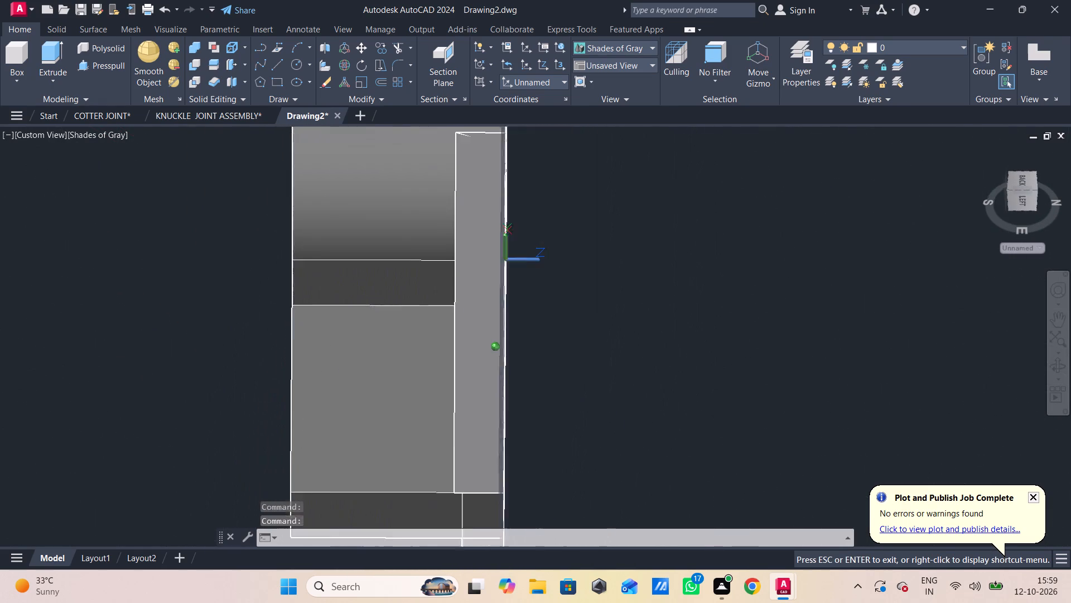
{"action": "middle_click_drag", "start_coordinate": [715, 422], "coordinate": [716, 420], "text": "shift"}
Switch to the Top view, with the whole arm, eye and rib in sight.
{"action": "left_click", "coordinate": [46, 134]}
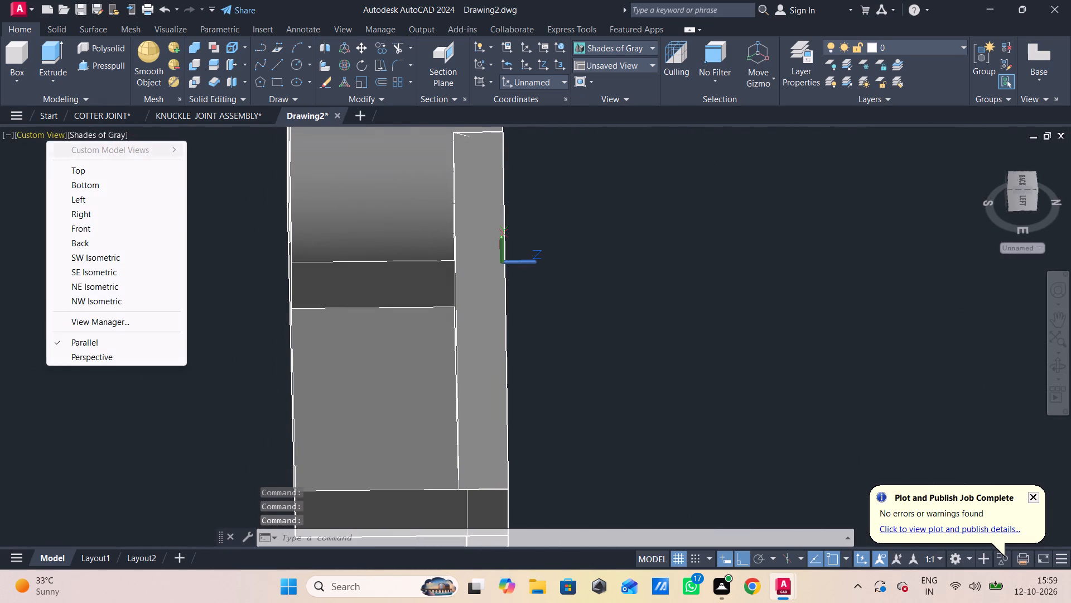
{"action": "left_click", "coordinate": [66, 171]}
{"action": "scroll", "coordinate": [577, 178], "scroll_direction": "up", "scroll_amount": 5}
{"action": "middle_click_drag", "start_coordinate": [592, 163], "coordinate": [766, 259]}
{"action": "scroll", "coordinate": [93, 169], "scroll_direction": "up", "scroll_amount": 1}
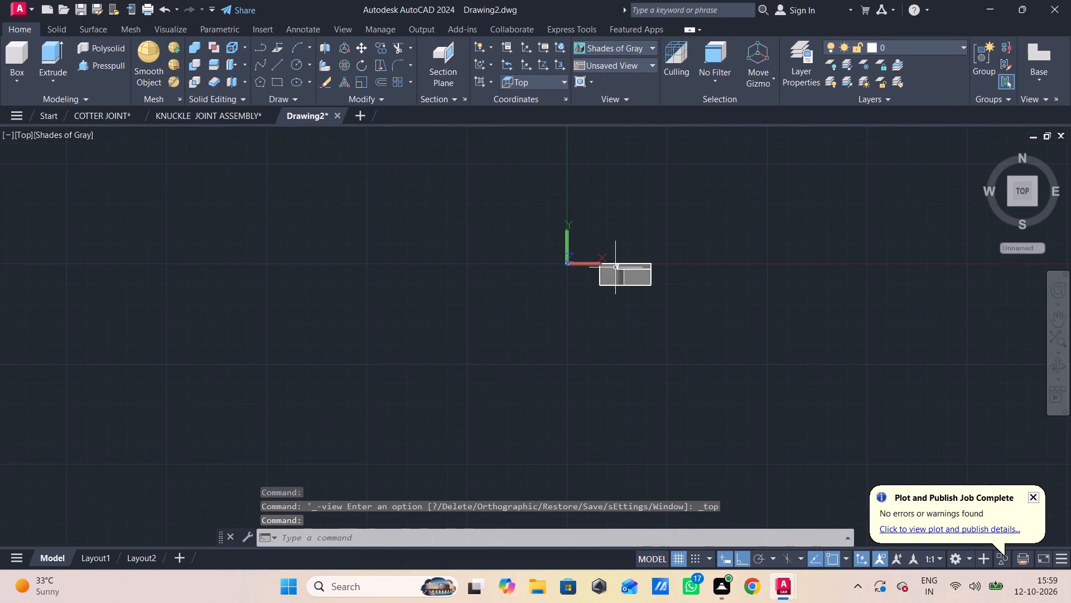
{"action": "scroll", "coordinate": [636, 255], "scroll_direction": "up", "scroll_amount": 5}
{"action": "middle_click_drag", "start_coordinate": [575, 393], "coordinate": [594, 282]}
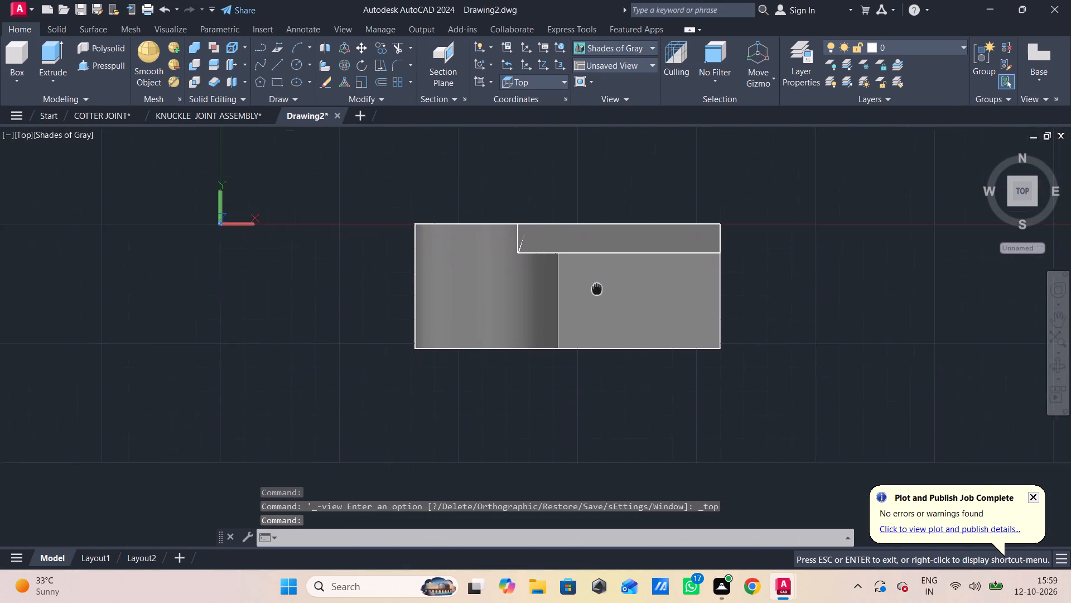
{"action": "middle_click_drag", "start_coordinate": [594, 282], "coordinate": [473, 243]}
{"action": "scroll", "coordinate": [472, 242], "scroll_direction": "up", "scroll_amount": 3}
{"action": "middle_click_drag", "start_coordinate": [472, 231], "coordinate": [397, 194]}
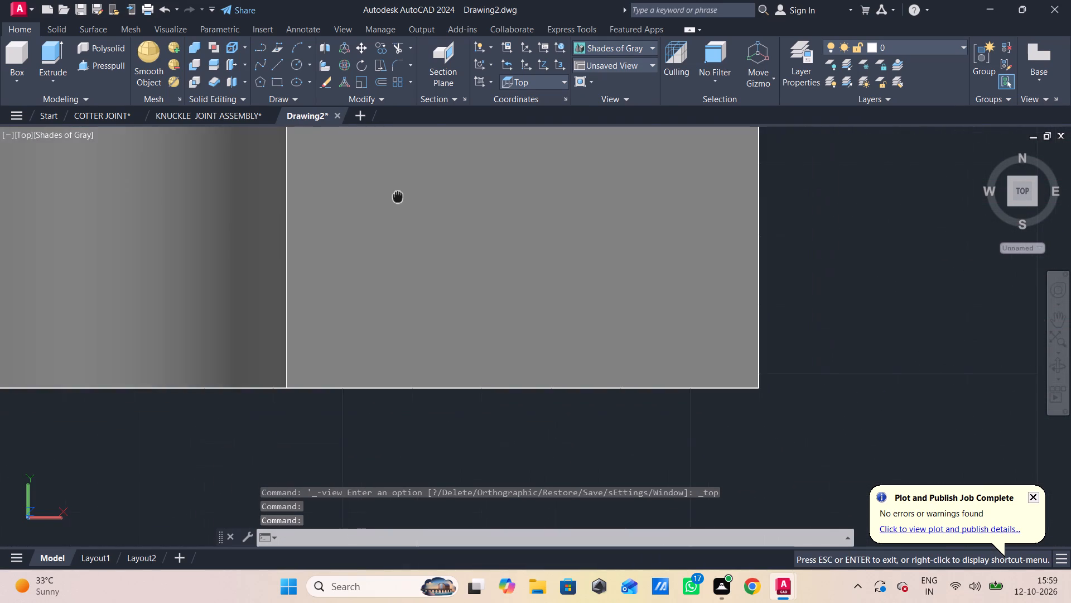
{"action": "middle_click_drag", "start_coordinate": [397, 194], "coordinate": [388, 193]}
{"action": "middle_click_drag", "start_coordinate": [388, 224], "coordinate": [386, 277]}
{"action": "scroll", "coordinate": [384, 277], "scroll_direction": "down", "scroll_amount": 1}
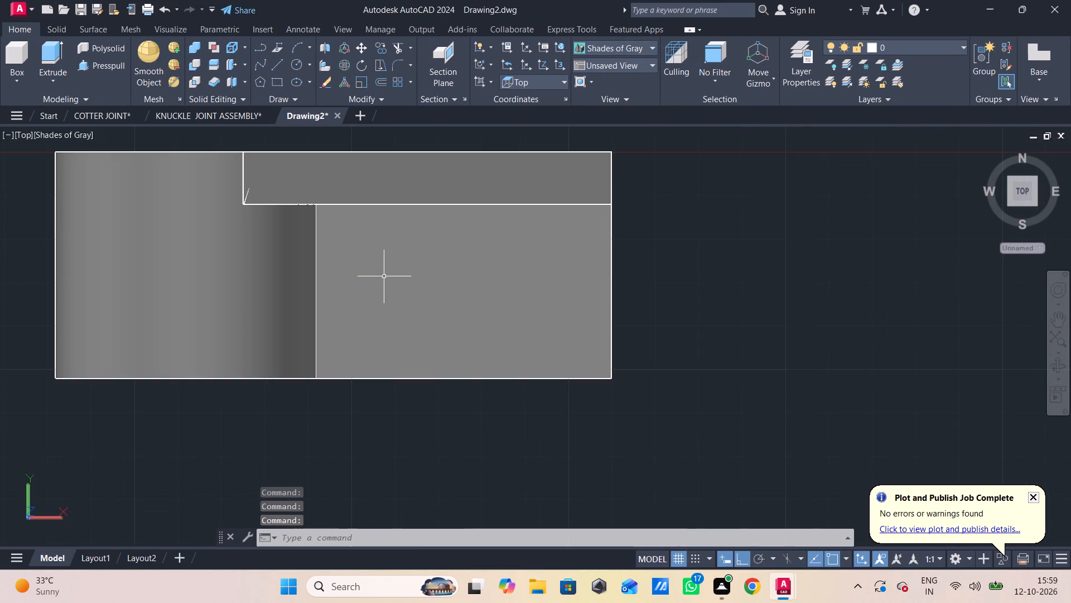
{"action": "middle_click_drag", "start_coordinate": [384, 277], "coordinate": [384, 294]}
Relocate the UCS origin onto the arm's flat top face, with the X axis along the arm's length.
{"action": "key", "text": "u"}
{"action": "key", "text": "v"}
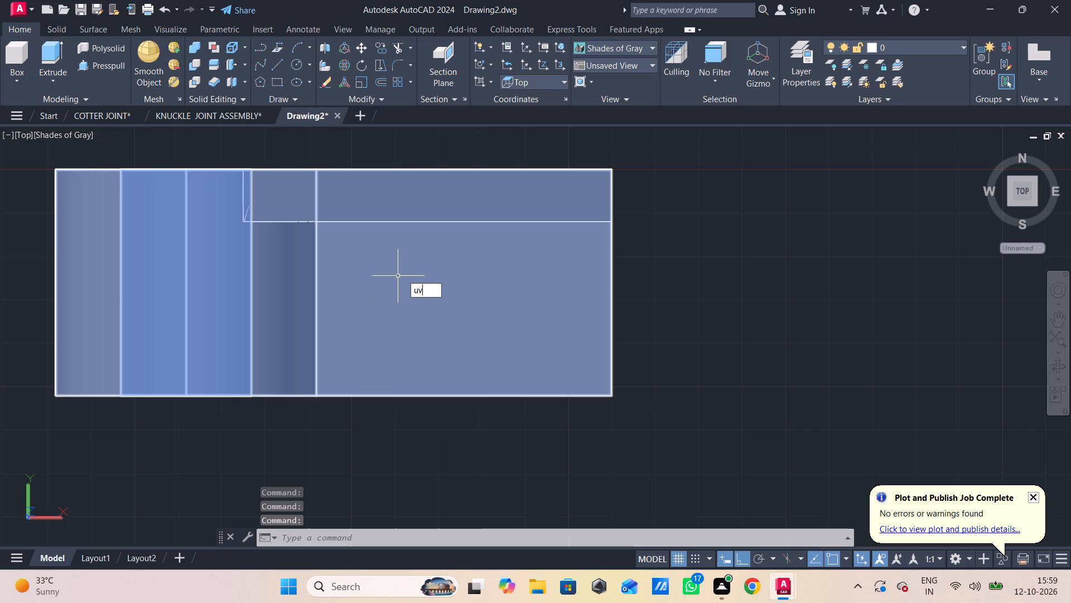
{"action": "key", "text": "BackSpace"}
{"action": "type", "text": "cs"}
{"action": "key", "text": "space"}
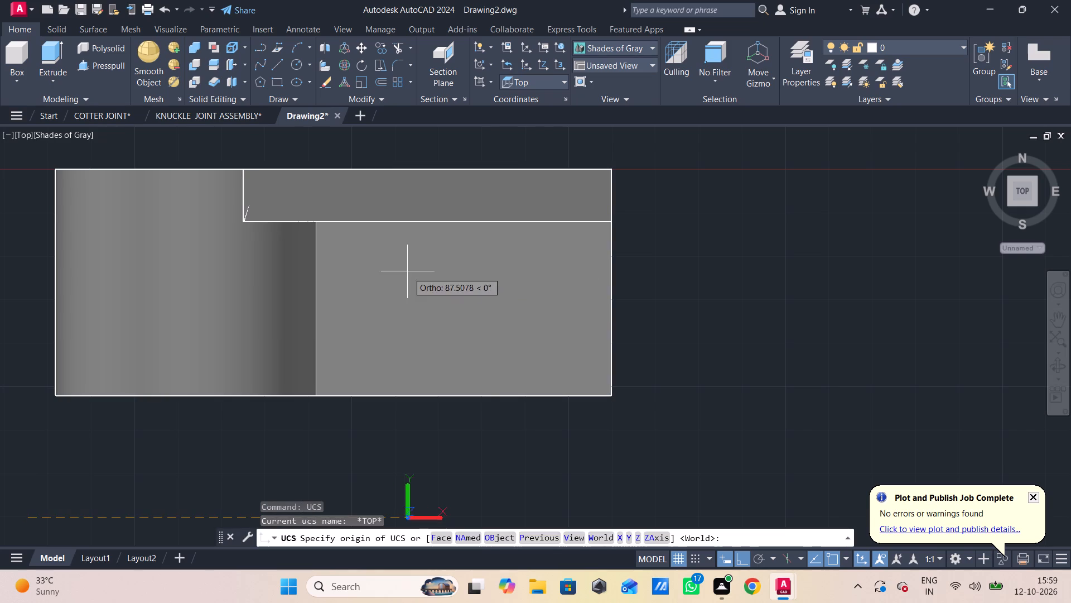
{"action": "left_click", "coordinate": [457, 301]}
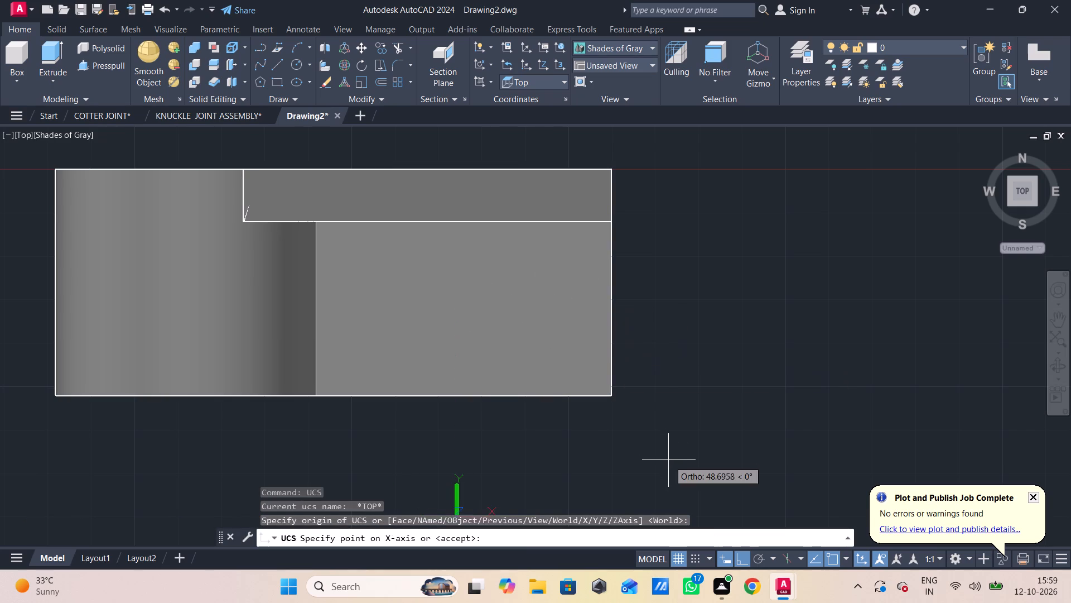
{"action": "left_click", "coordinate": [669, 461]}
{"action": "left_click", "coordinate": [510, 291]}
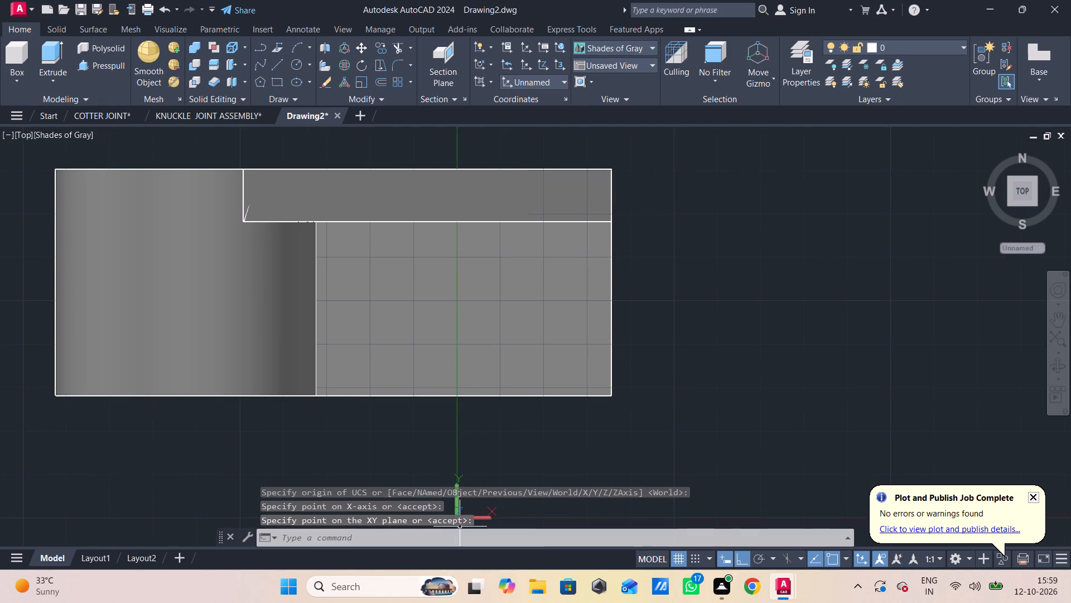
{"action": "left_click", "coordinate": [459, 514]}
{"action": "middle_click_drag", "start_coordinate": [499, 478], "coordinate": [516, 429]}
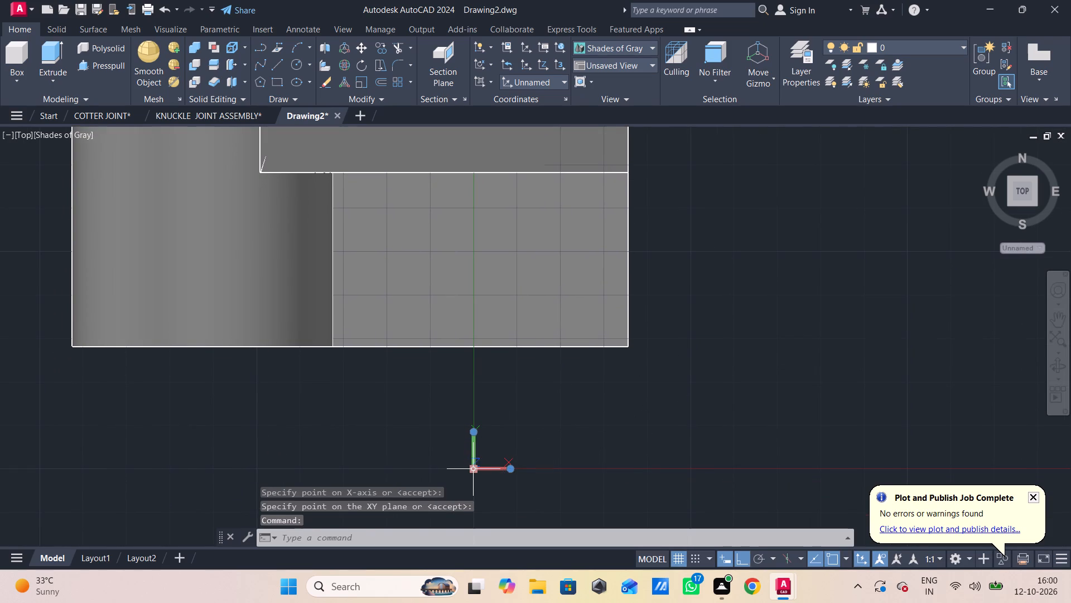
{"action": "left_click", "coordinate": [474, 466]}
{"action": "left_click", "coordinate": [471, 271]}
{"action": "left_click", "coordinate": [547, 270]}
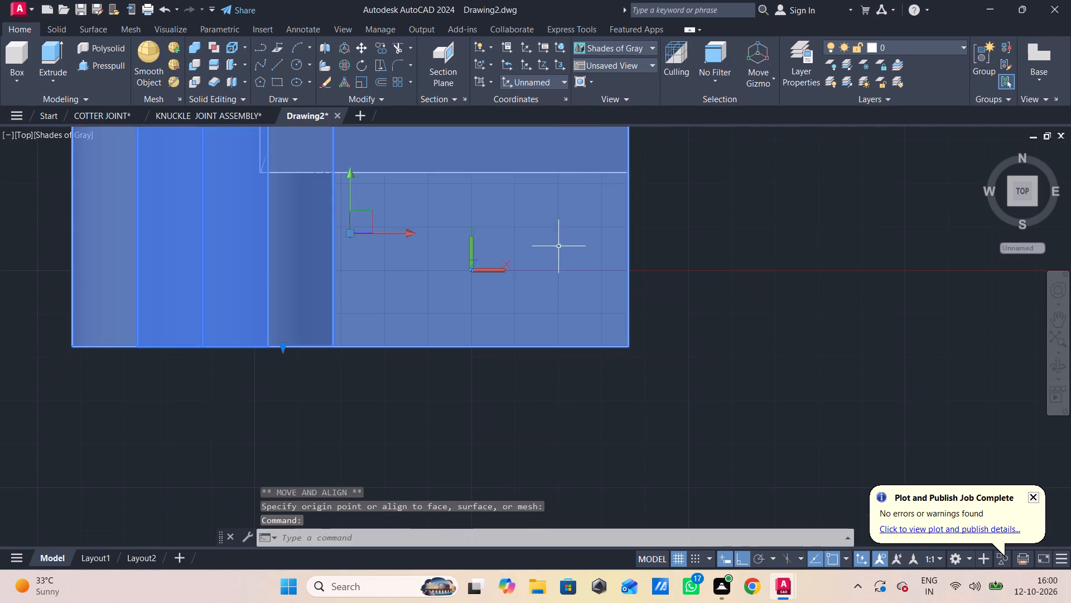
{"action": "key", "text": "Escape"}
Draw lines from the arm's free-end corner opposite the rib: 10 inward along the long edge, and 20 perpendicular toward the rib.
{"action": "middle_click_drag", "start_coordinate": [498, 288], "coordinate": [460, 341]}
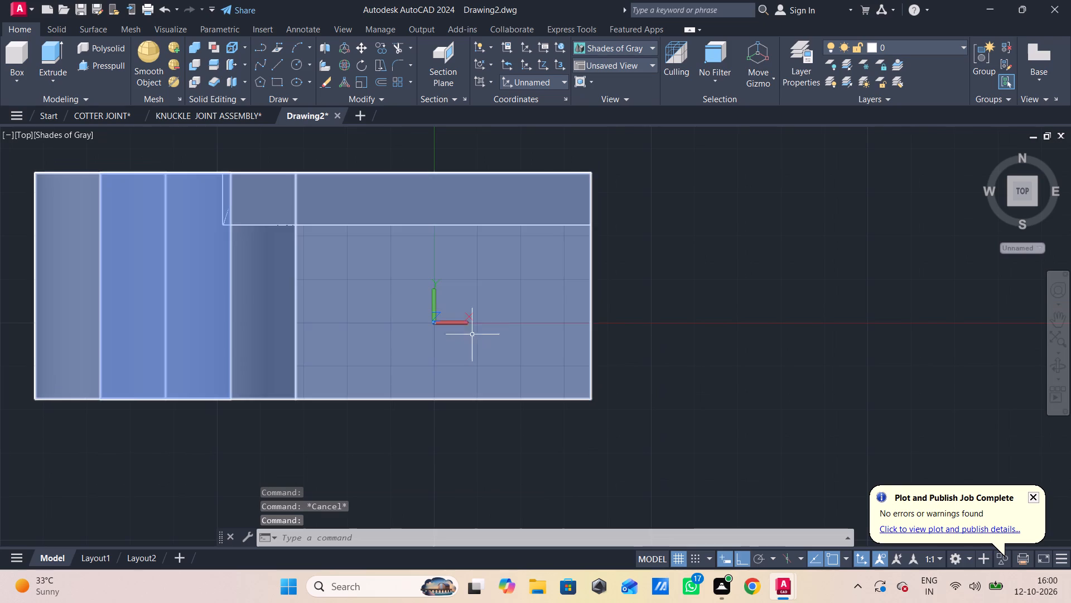
{"action": "key", "text": "l"}
{"action": "key", "text": "Return"}
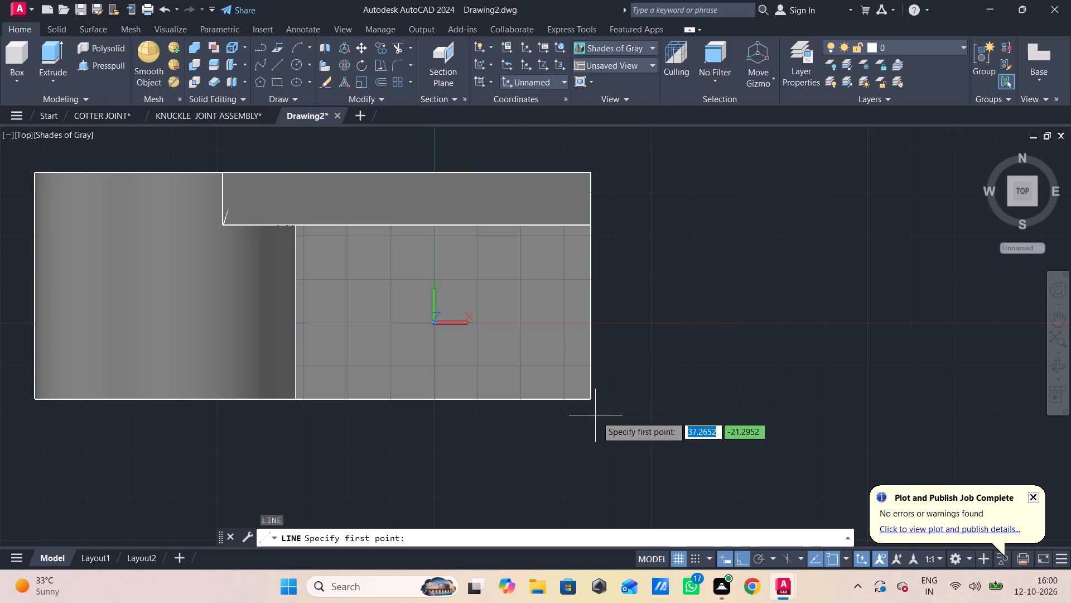
{"action": "left_click", "coordinate": [591, 399]}
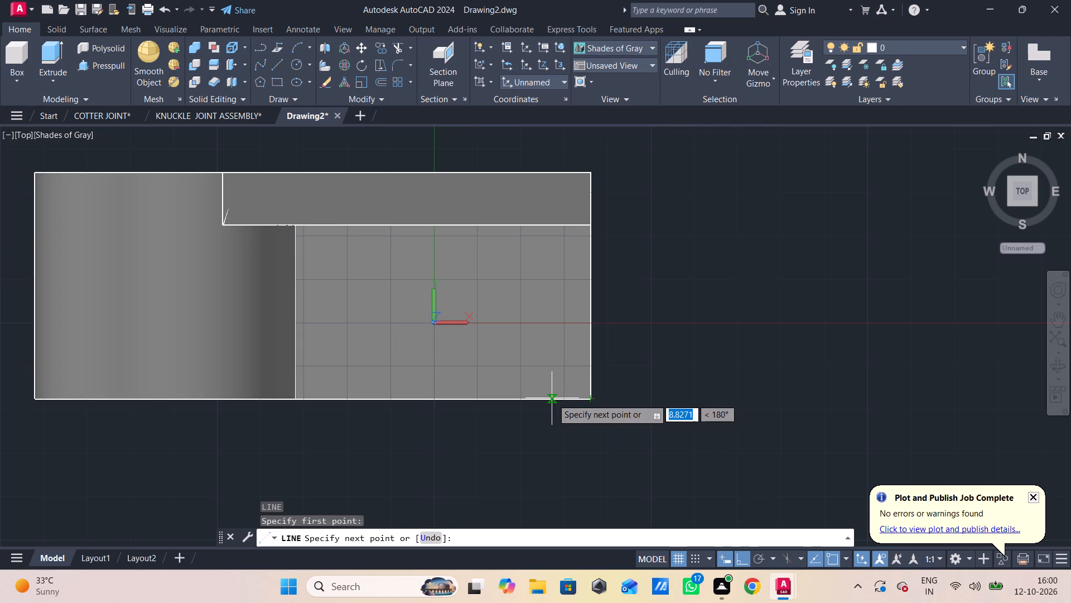
{"action": "type", "text": "10"}
{"action": "key", "text": "Return"}
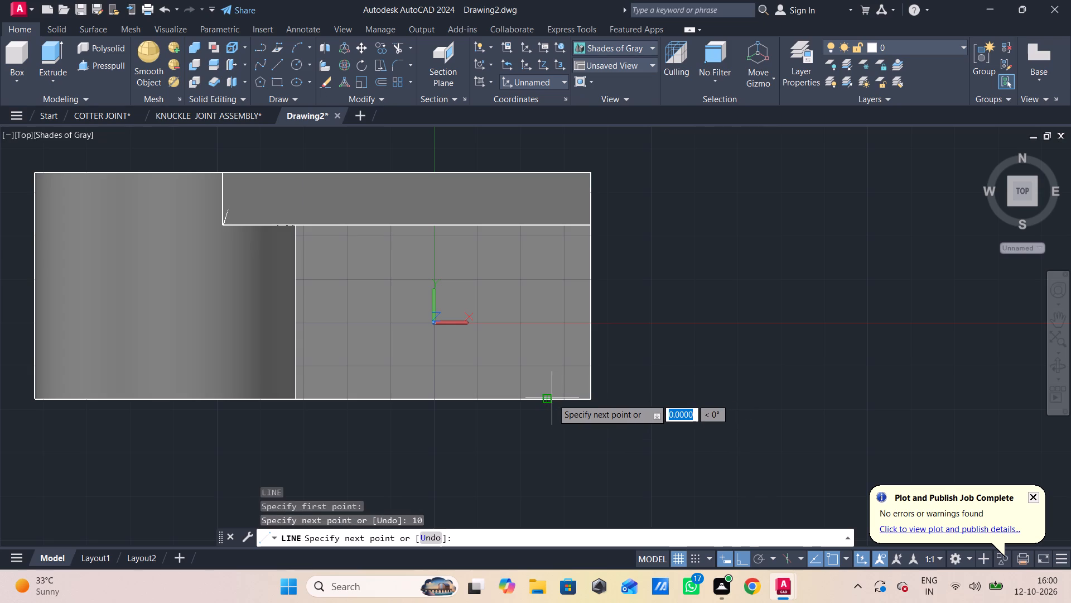
{"action": "type", "text": "20"}
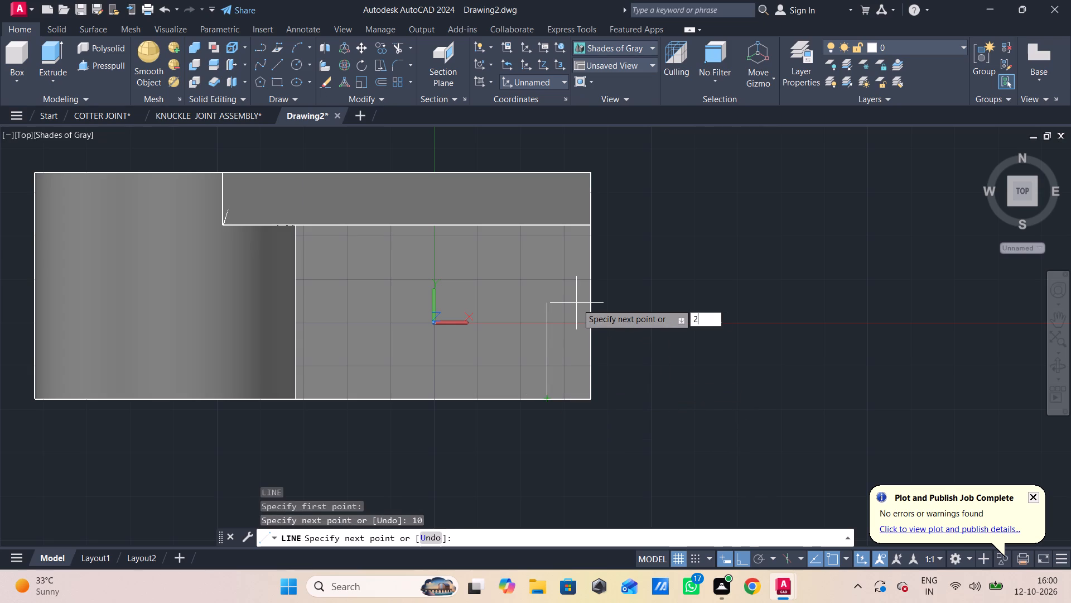
{"action": "key", "text": "Return"}
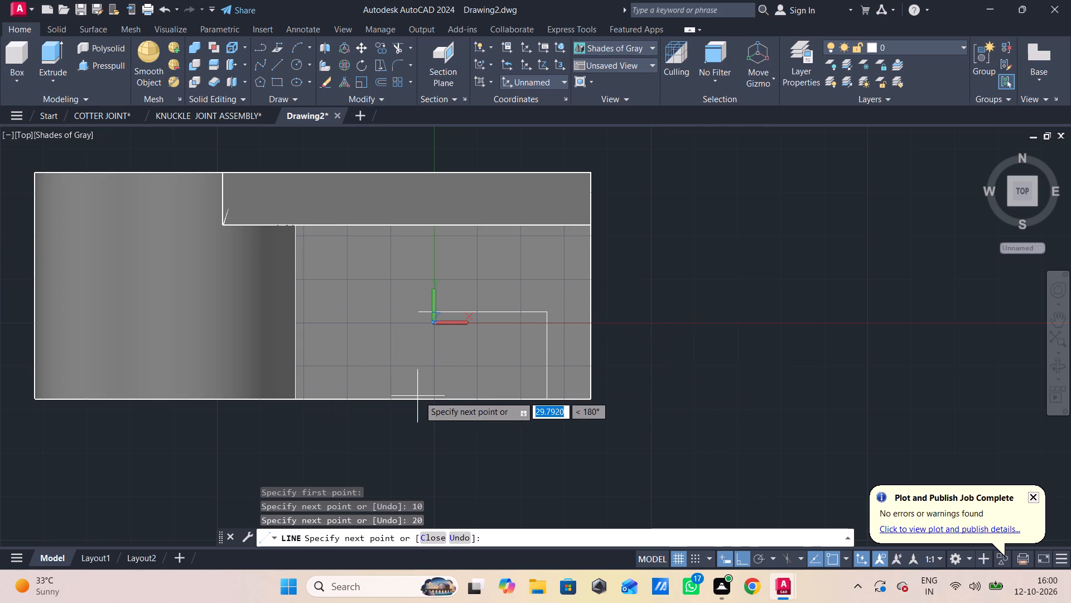
{"action": "scroll", "coordinate": [454, 334], "scroll_direction": "down", "scroll_amount": 1}
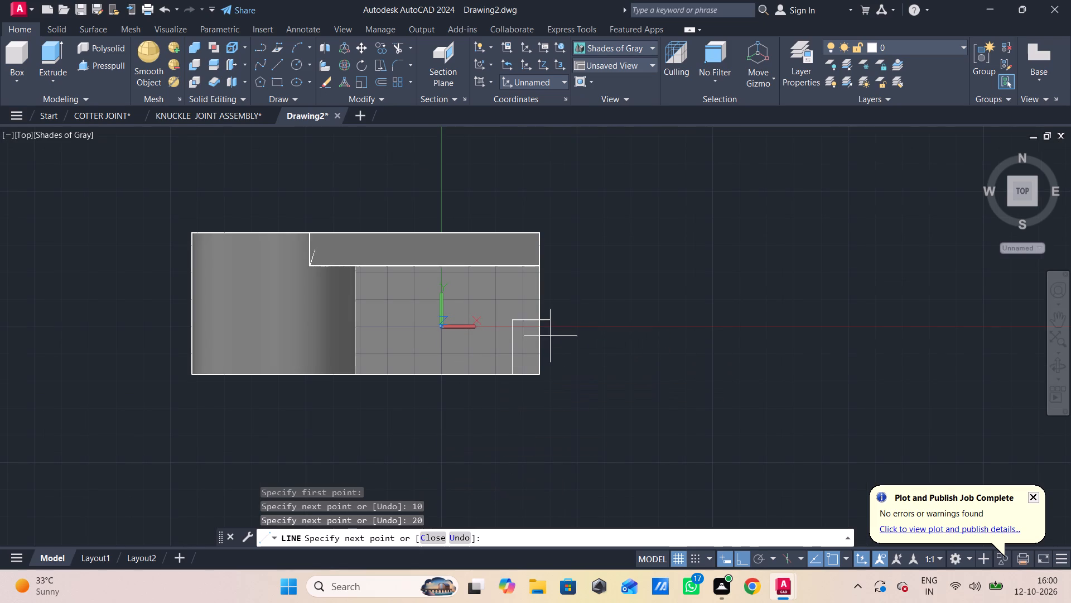
{"action": "key", "text": "Escape"}
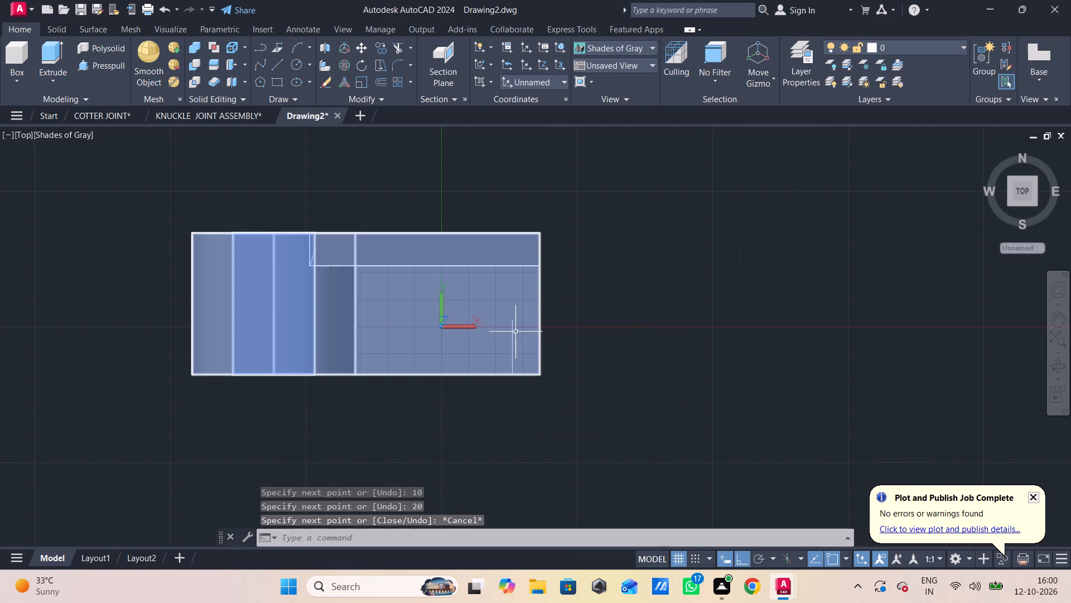
Draw a circle of radius 7.5 centred on the inner end of the 20-long line.
{"action": "type", "text": "c"}
{"action": "key", "text": "space"}
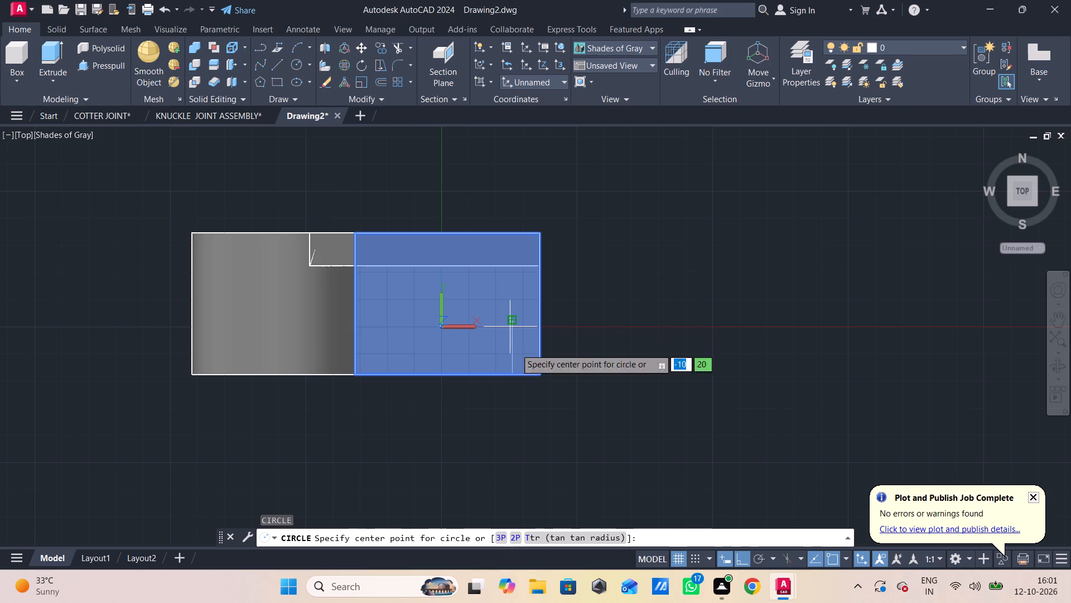
{"action": "left_click", "coordinate": [512, 315]}
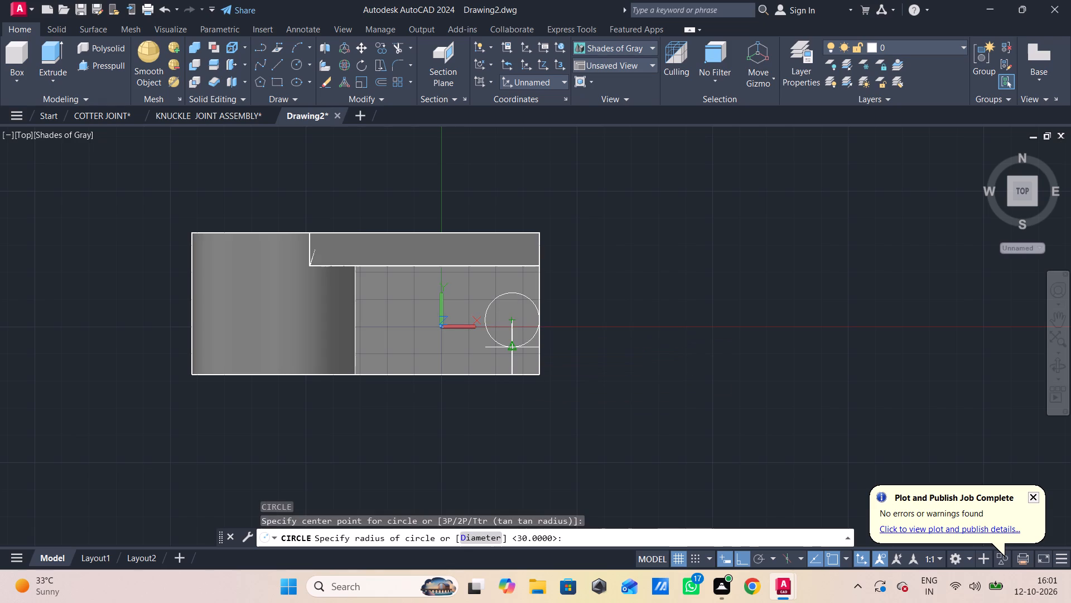
{"action": "type", "text": "7.5"}
{"action": "key", "text": "Return"}
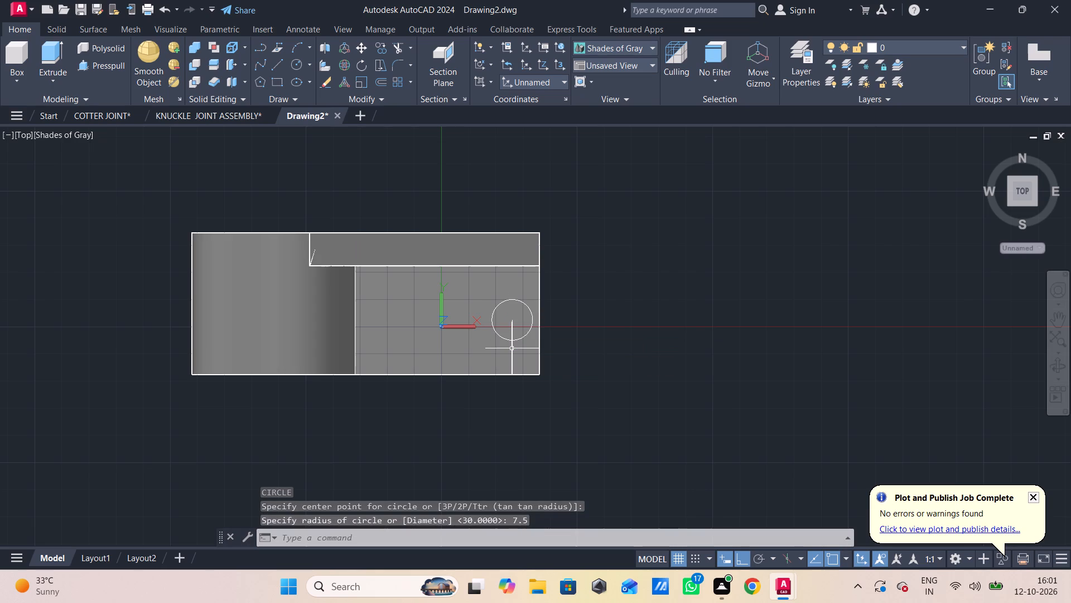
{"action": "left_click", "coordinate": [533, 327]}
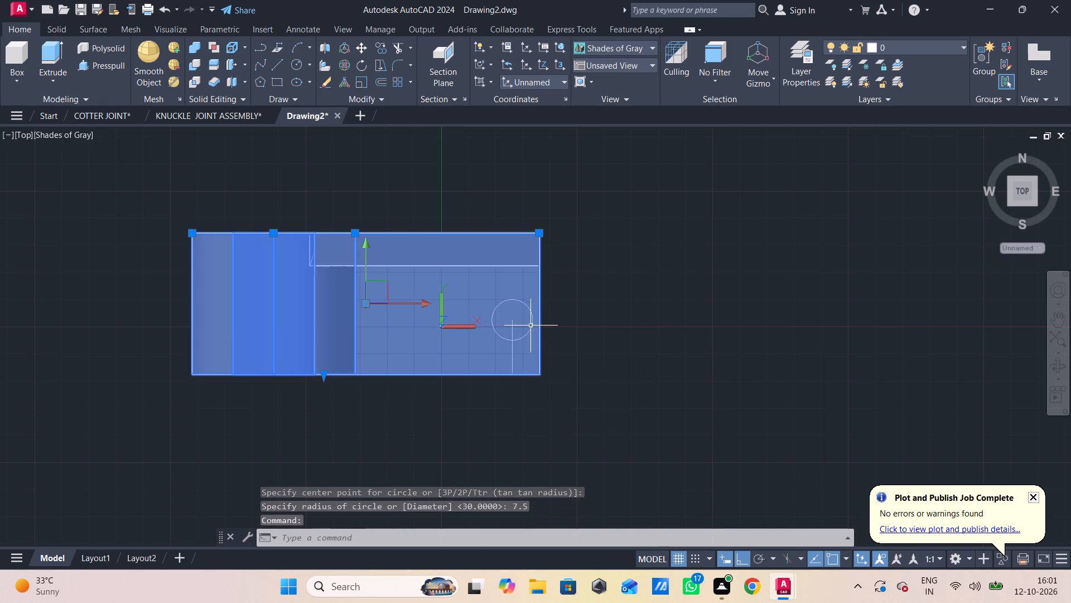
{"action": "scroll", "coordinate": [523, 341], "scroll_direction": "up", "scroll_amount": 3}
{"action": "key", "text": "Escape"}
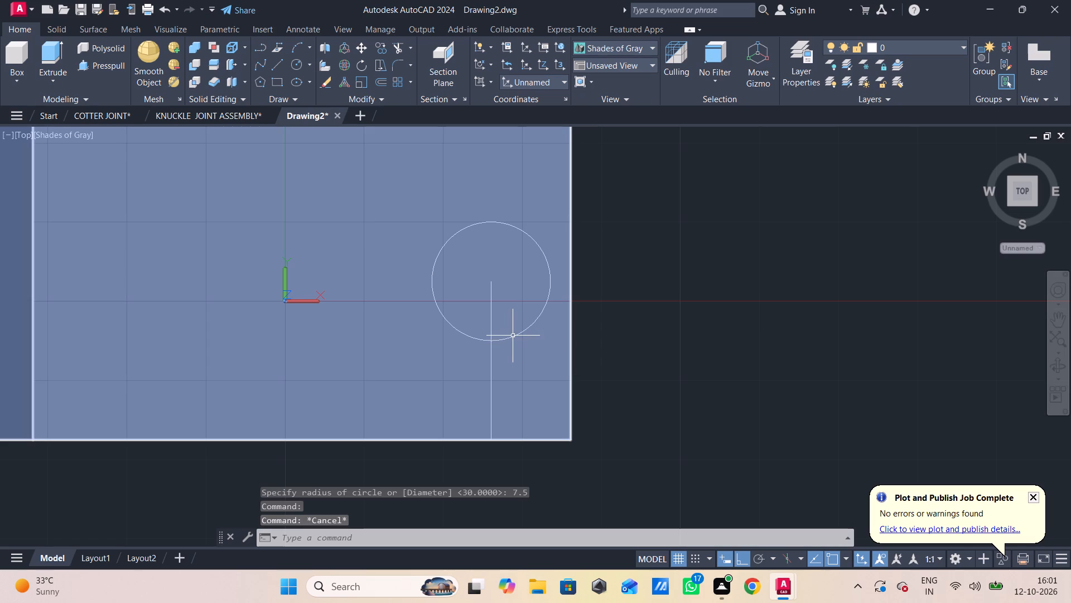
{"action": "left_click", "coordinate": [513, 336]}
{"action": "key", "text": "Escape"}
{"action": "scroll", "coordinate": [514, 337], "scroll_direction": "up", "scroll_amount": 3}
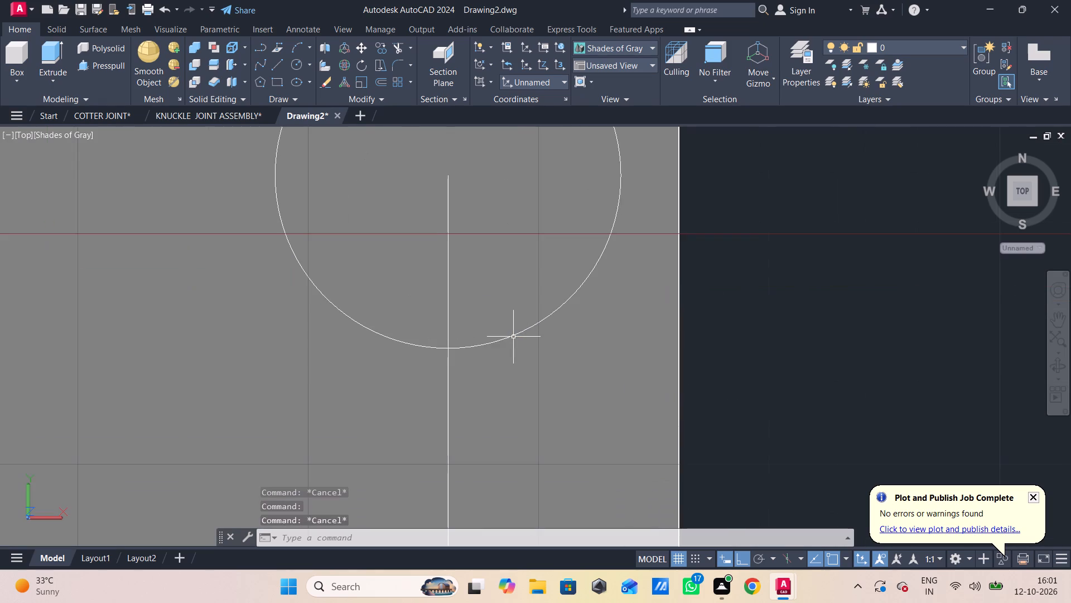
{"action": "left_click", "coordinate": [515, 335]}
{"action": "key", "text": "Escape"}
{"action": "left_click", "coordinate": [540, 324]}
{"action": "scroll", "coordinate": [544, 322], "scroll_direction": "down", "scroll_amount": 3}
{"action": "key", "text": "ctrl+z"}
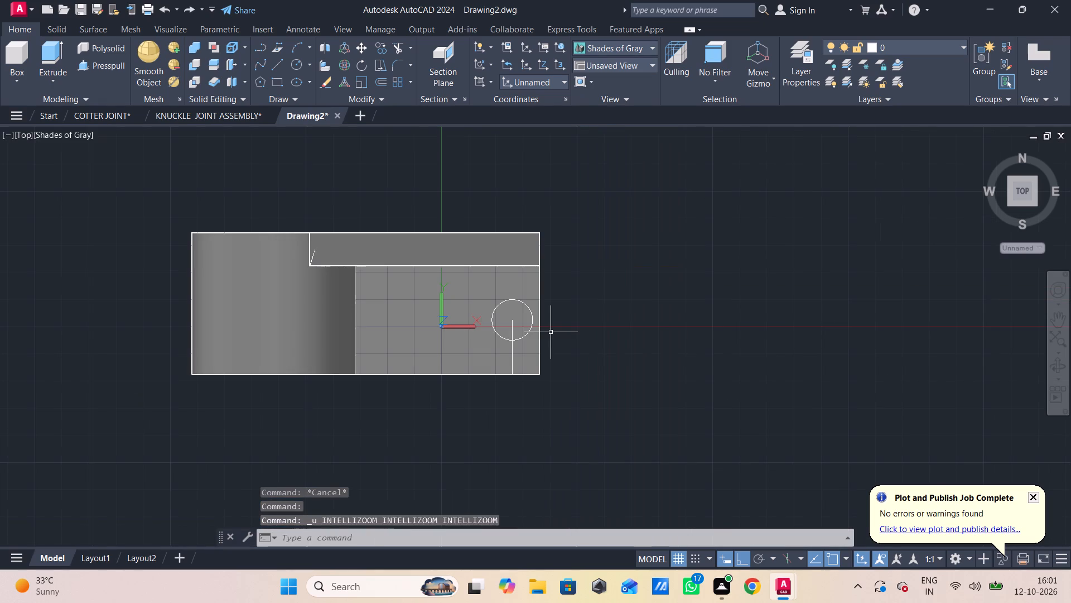
Undo the radius 7.5 circle at the inner end of the 20-long line.
{"action": "key", "text": "ctrl+z"}
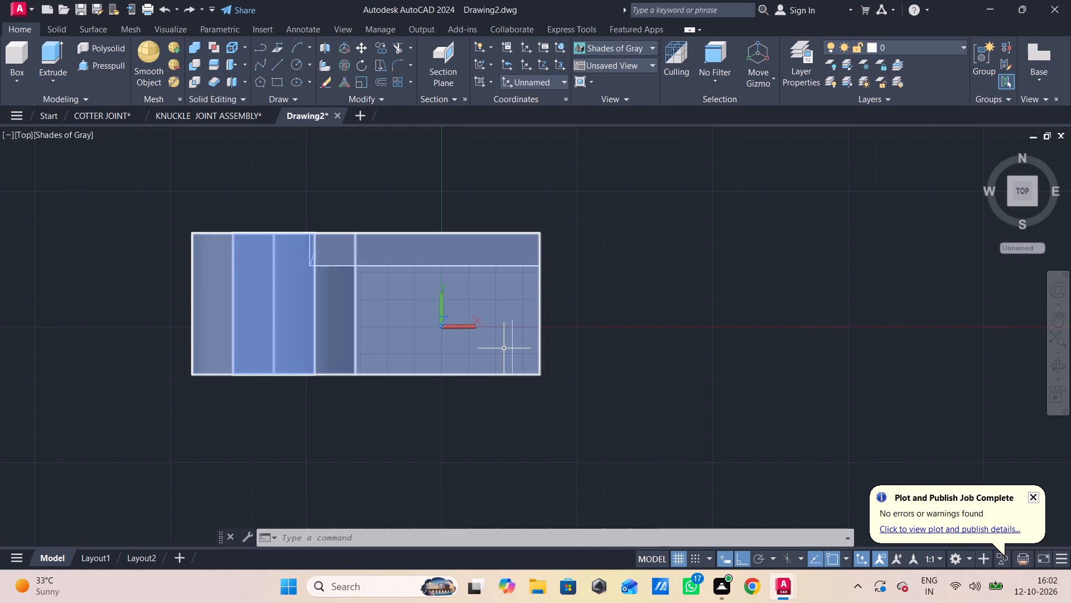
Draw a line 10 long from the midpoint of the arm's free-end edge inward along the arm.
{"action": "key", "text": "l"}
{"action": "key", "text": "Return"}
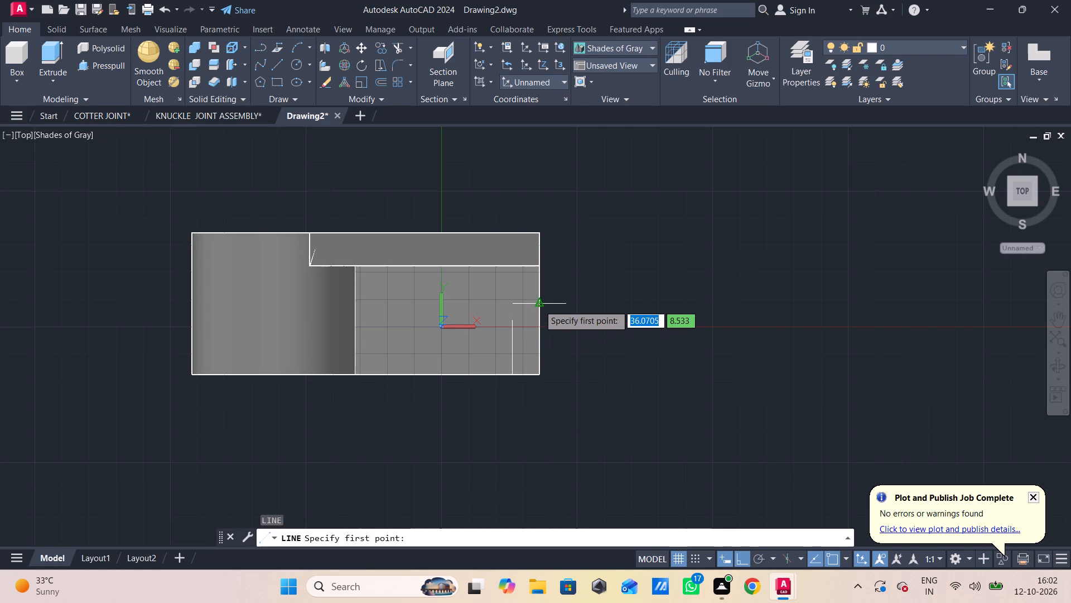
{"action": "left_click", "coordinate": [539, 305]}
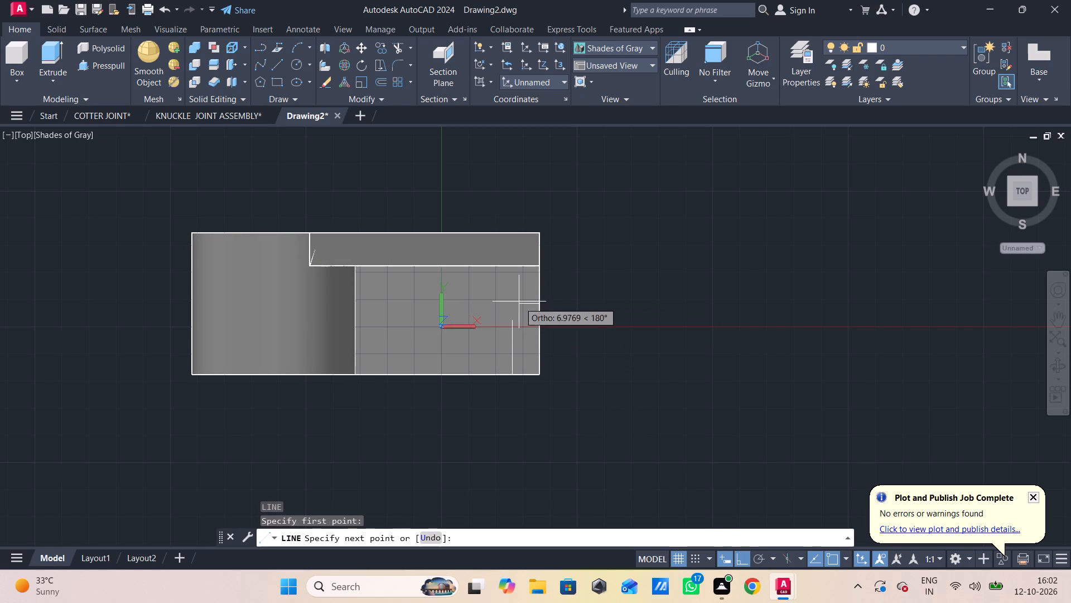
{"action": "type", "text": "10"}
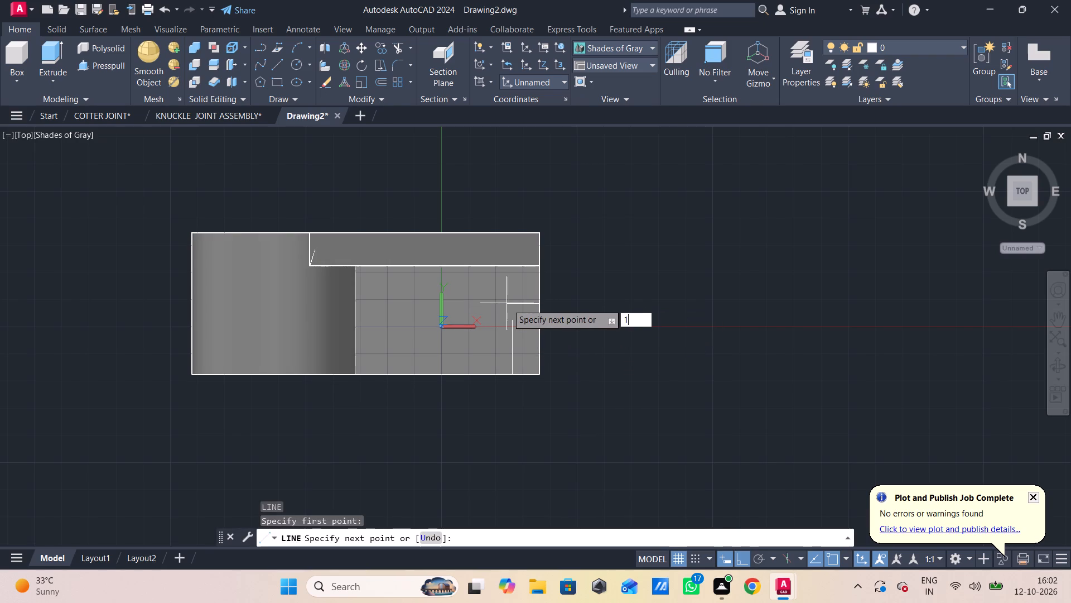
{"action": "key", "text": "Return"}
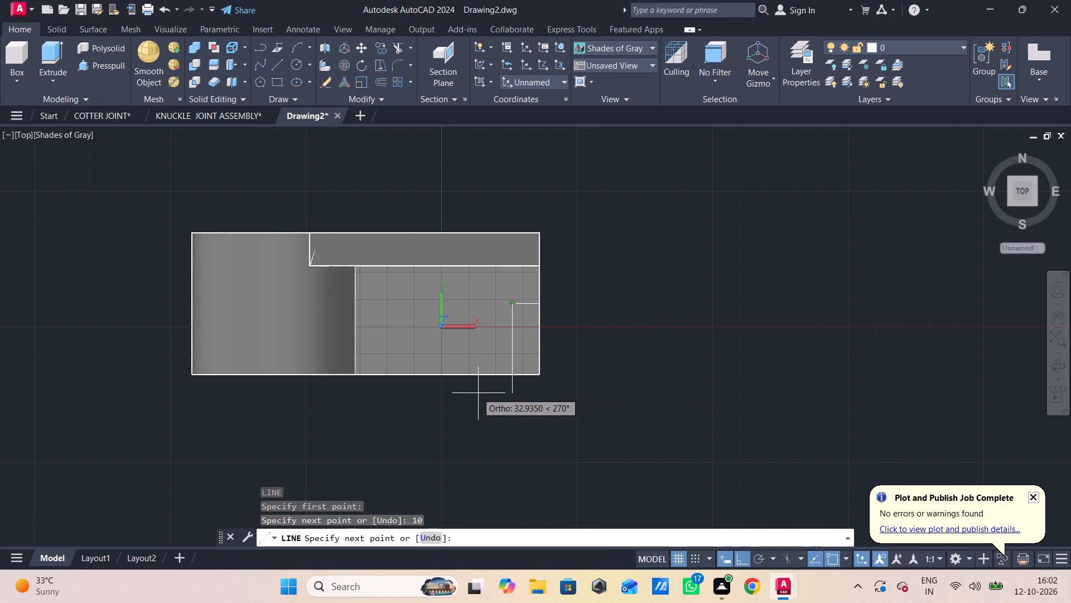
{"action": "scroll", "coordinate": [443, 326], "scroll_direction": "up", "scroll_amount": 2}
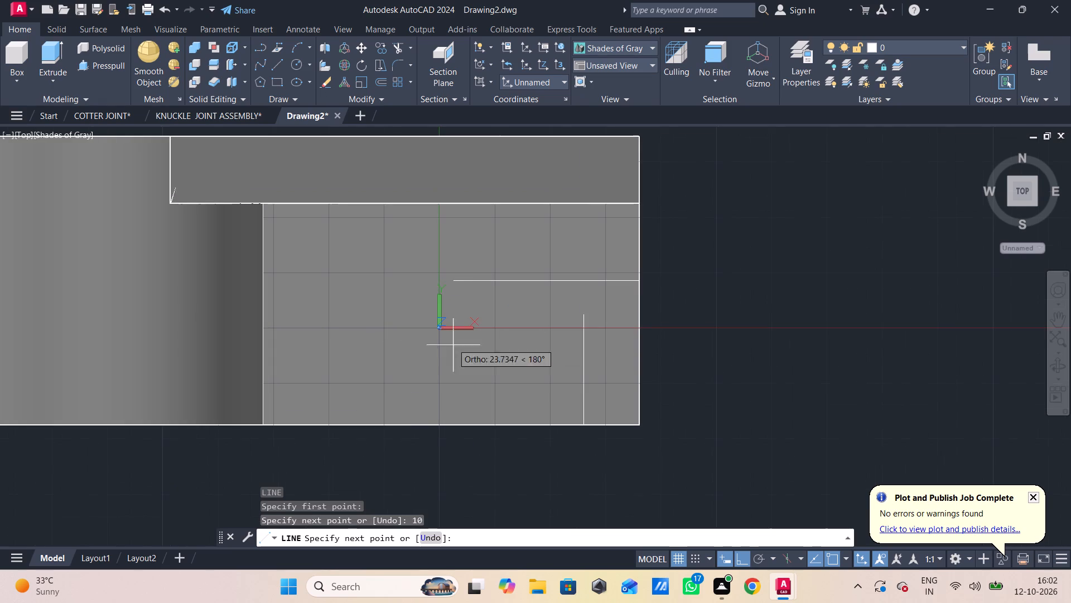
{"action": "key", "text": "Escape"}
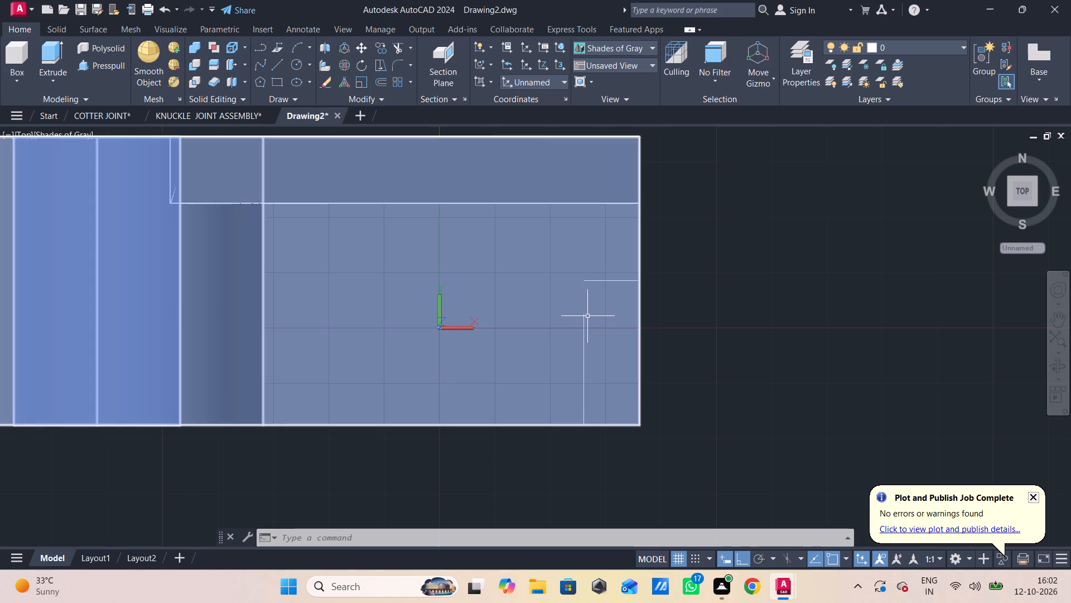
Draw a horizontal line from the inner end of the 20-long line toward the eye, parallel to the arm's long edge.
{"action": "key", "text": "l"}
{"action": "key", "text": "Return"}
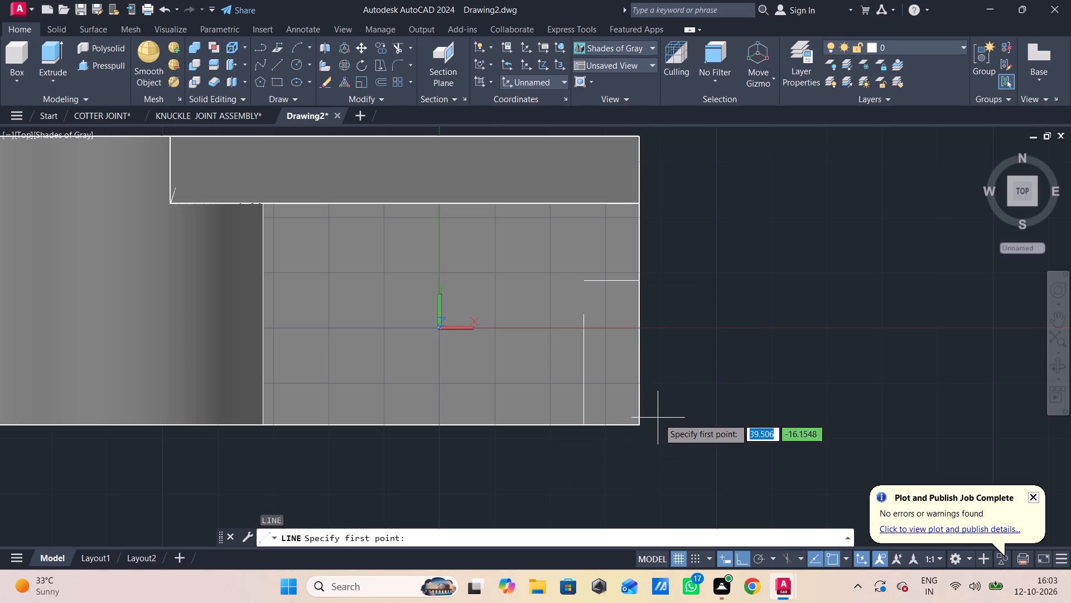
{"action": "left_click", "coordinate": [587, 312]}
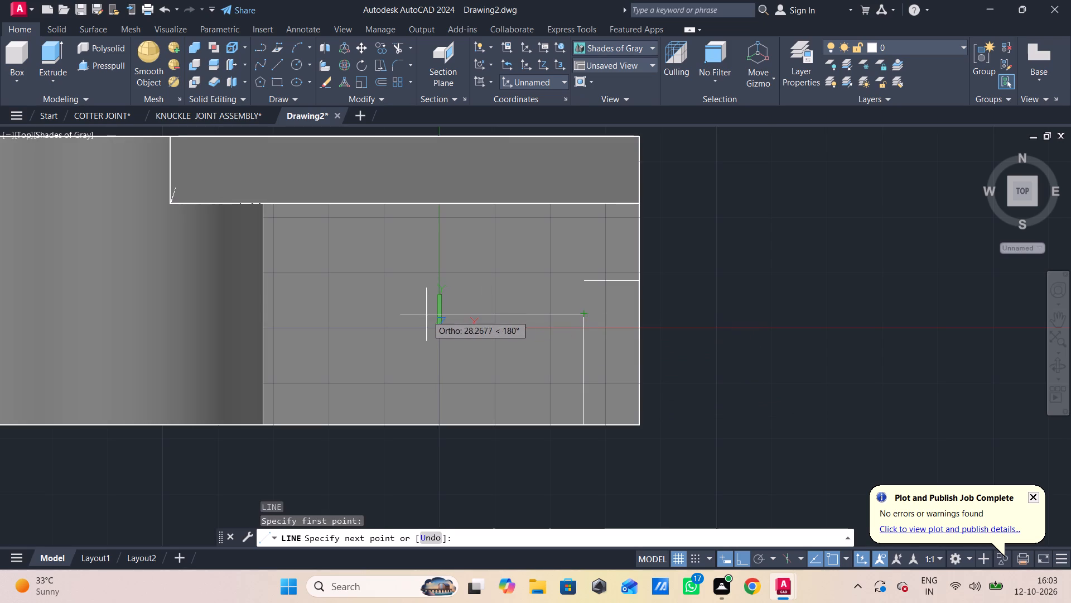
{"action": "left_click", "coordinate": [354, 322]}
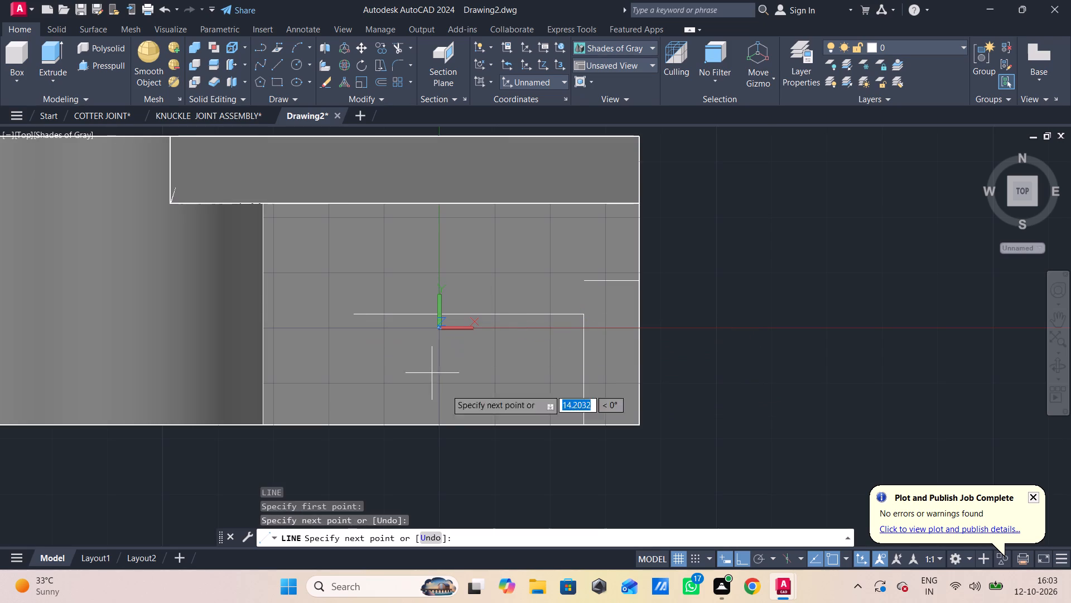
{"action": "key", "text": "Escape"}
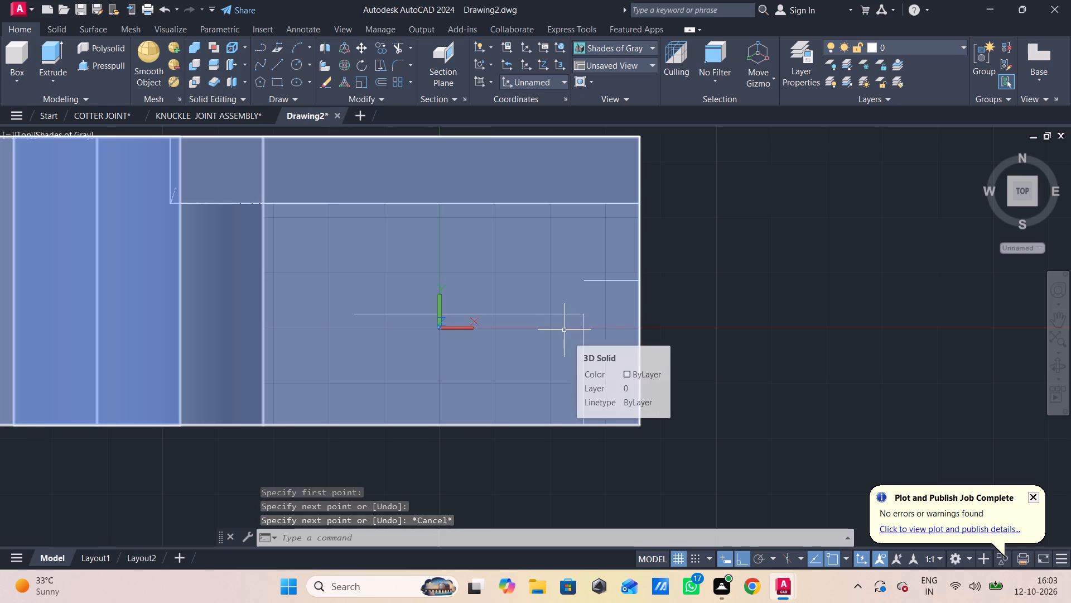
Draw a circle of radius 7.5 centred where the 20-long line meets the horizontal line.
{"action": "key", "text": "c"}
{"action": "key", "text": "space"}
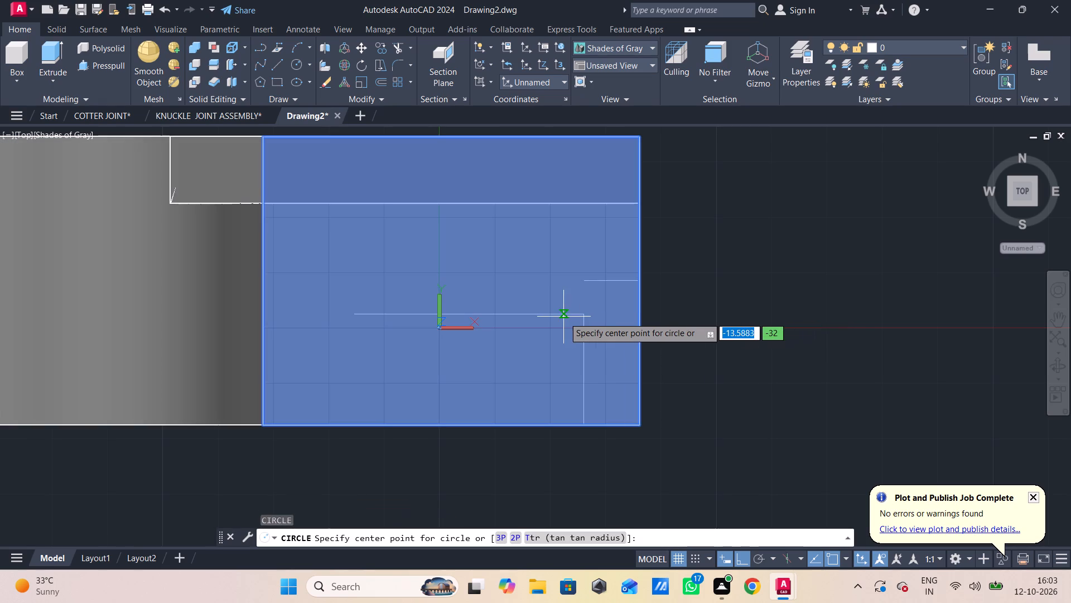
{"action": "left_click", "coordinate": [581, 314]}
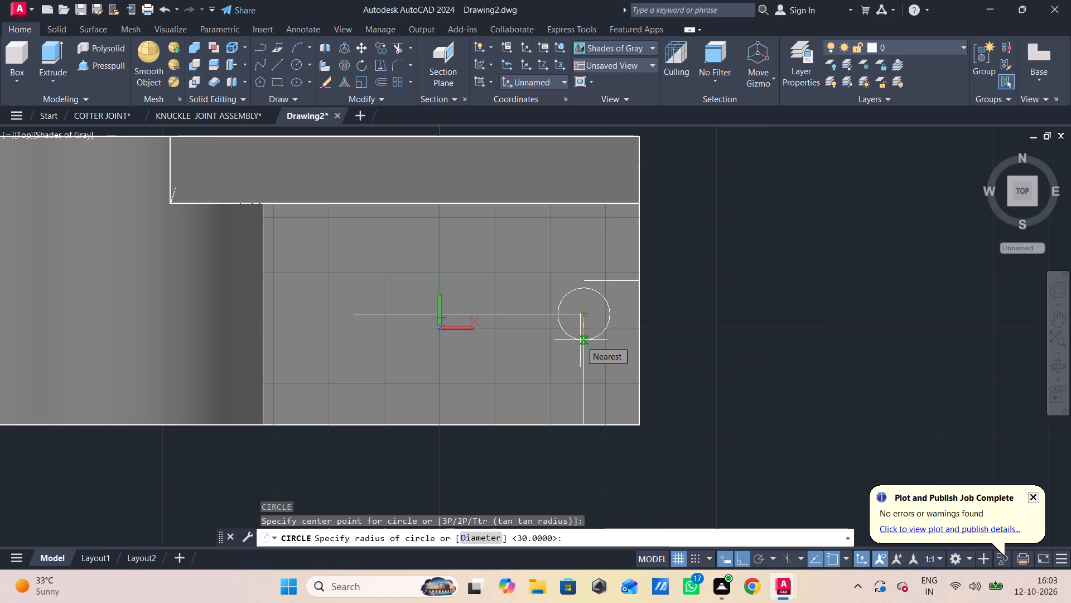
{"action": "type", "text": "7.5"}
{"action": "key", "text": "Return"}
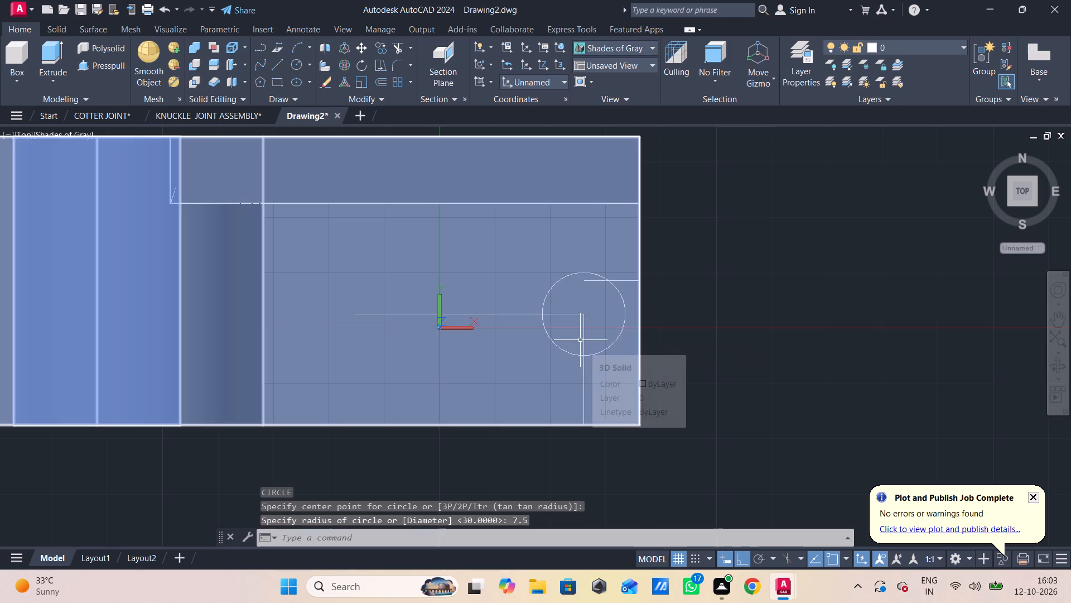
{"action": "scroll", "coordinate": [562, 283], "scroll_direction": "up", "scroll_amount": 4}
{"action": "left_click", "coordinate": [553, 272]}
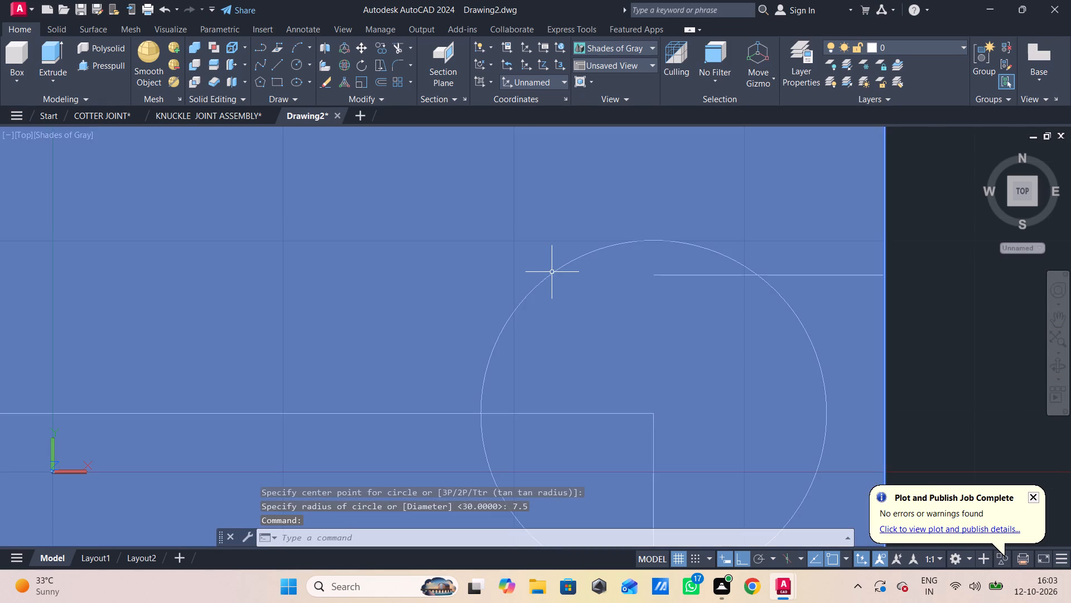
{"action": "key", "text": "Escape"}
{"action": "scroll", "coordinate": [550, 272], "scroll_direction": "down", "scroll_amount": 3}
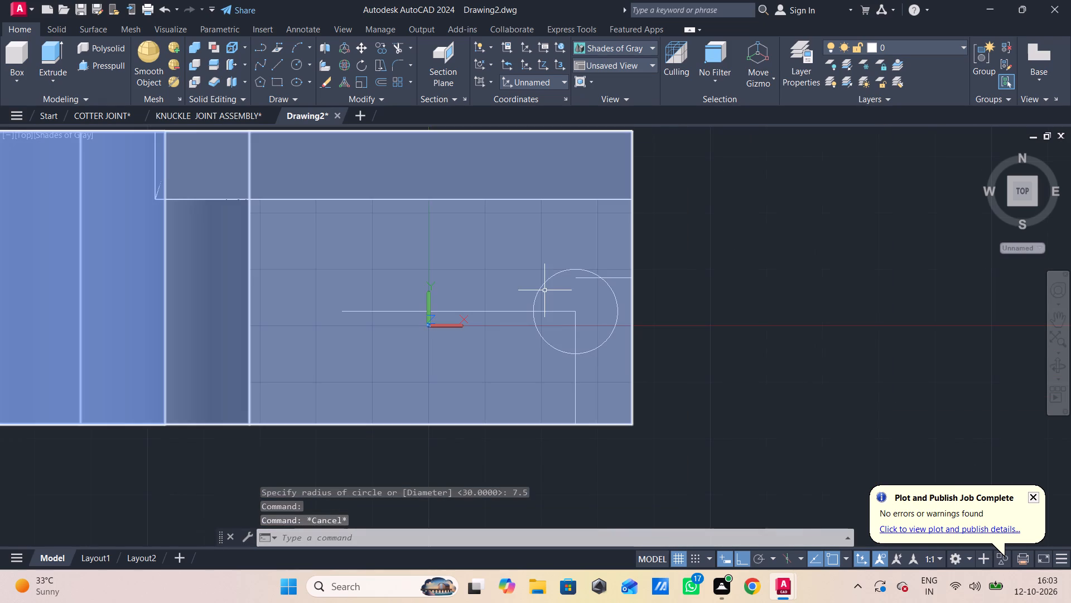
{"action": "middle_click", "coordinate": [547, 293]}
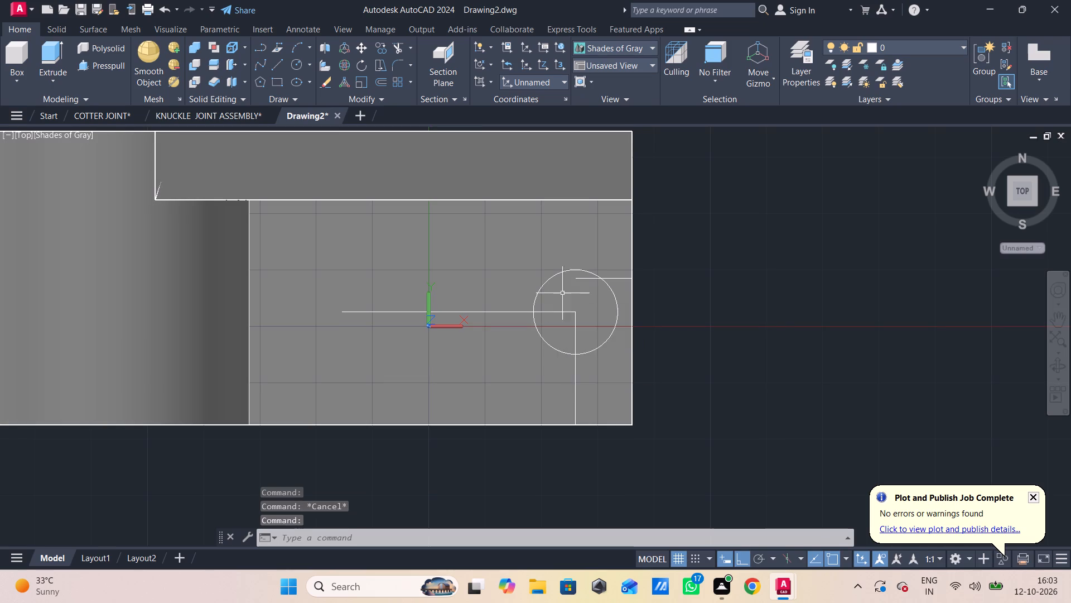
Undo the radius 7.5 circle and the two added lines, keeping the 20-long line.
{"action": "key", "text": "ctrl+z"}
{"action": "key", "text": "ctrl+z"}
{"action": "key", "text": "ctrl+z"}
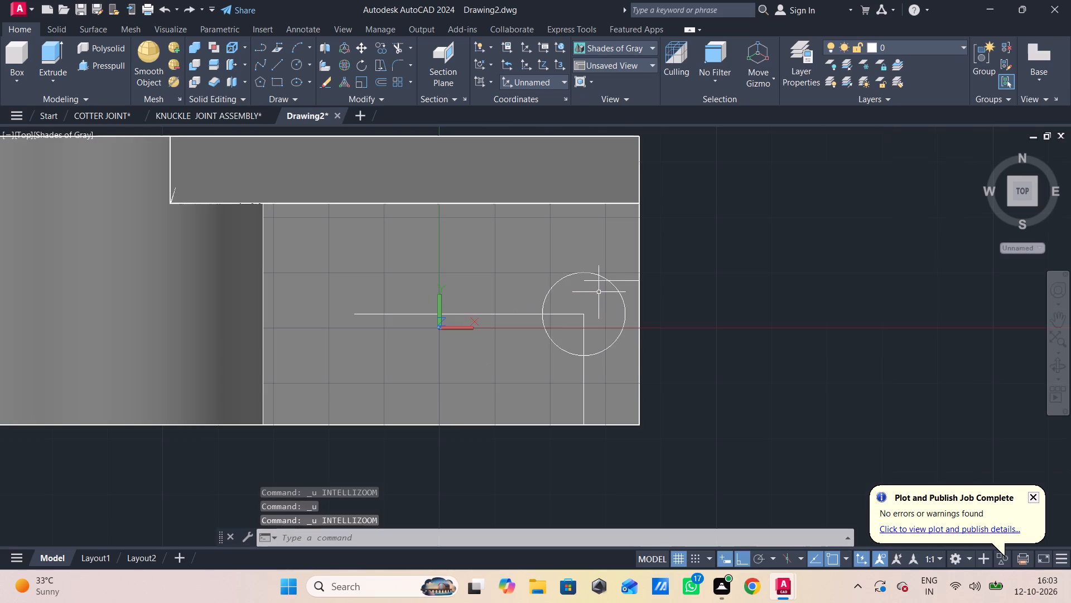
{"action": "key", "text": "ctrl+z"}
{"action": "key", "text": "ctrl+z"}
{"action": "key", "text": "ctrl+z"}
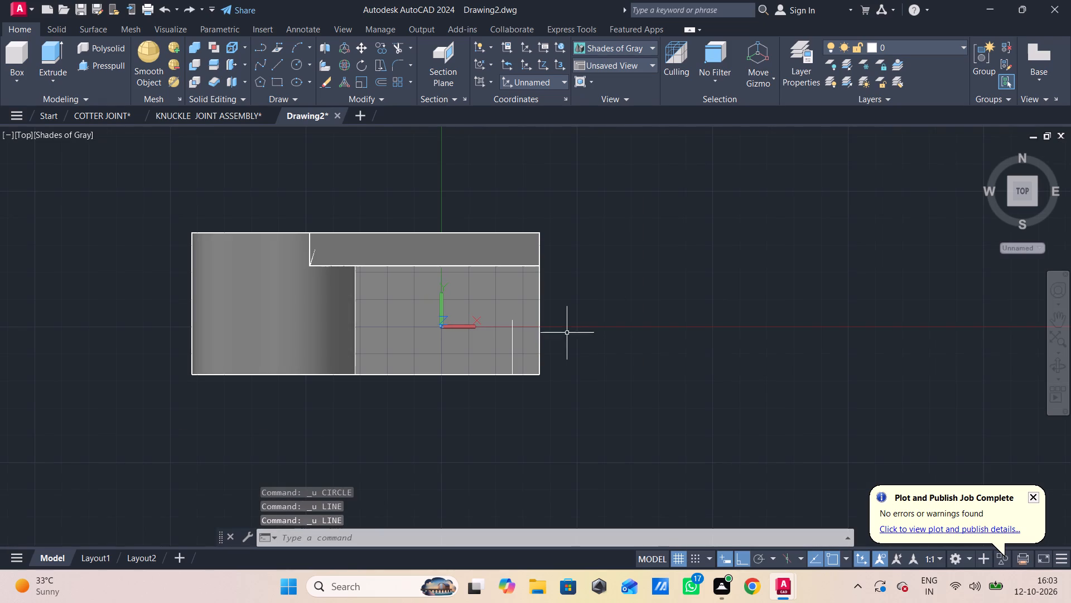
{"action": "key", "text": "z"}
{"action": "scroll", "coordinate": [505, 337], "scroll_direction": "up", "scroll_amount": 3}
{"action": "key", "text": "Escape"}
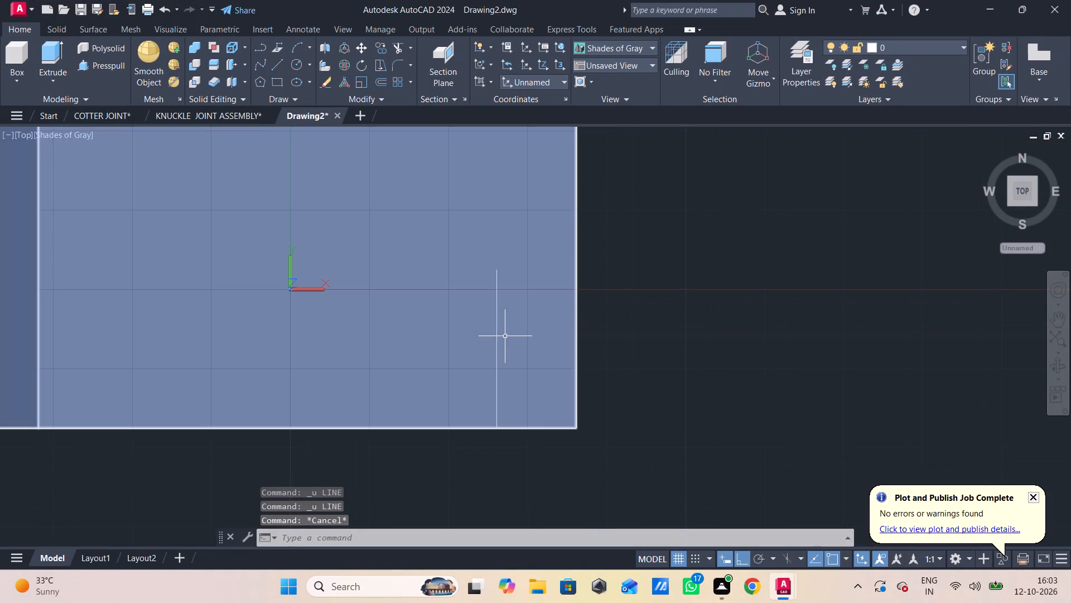
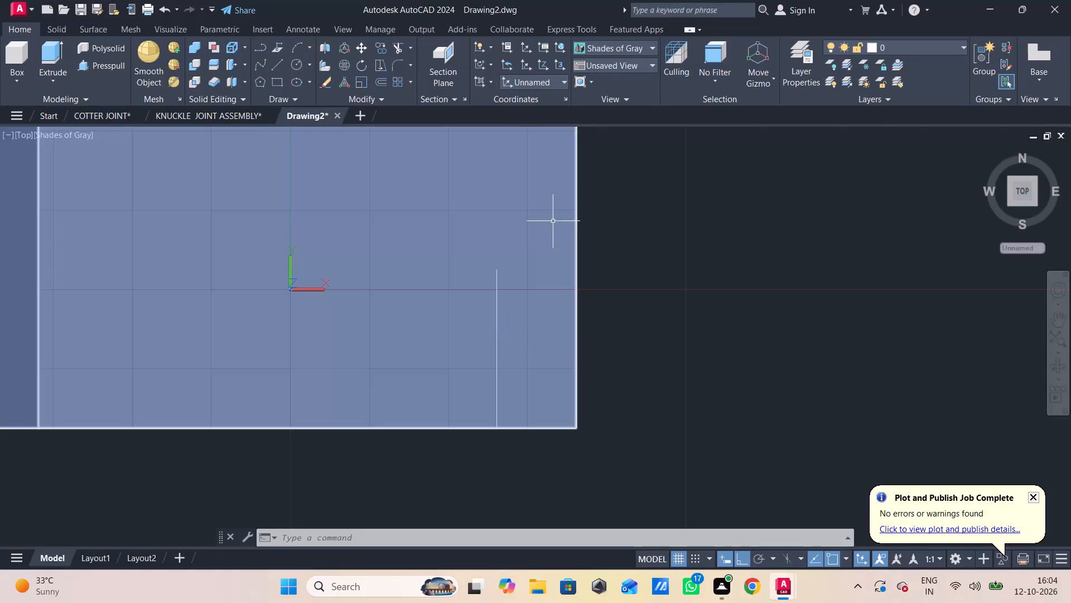
Draw a line 13.75 long from the arm's free-end corner along its long edge, continuing perpendicular 20 into the face.
{"action": "scroll", "coordinate": [552, 228], "scroll_direction": "down", "scroll_amount": 1}
{"action": "middle_click_drag", "start_coordinate": [536, 246], "coordinate": [541, 299]}
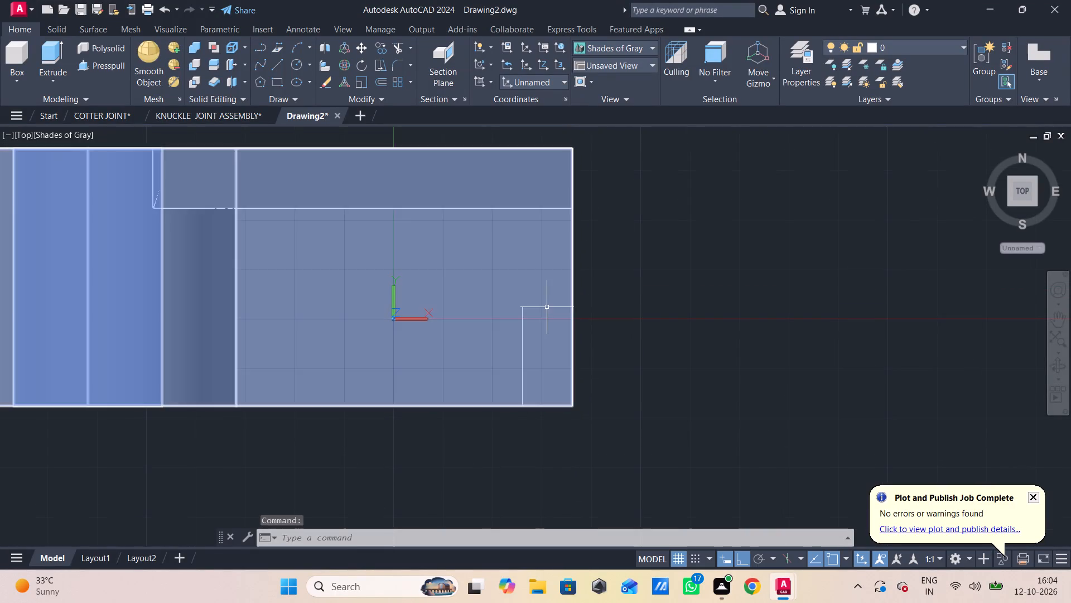
{"action": "key", "text": "l"}
{"action": "key", "text": "Return"}
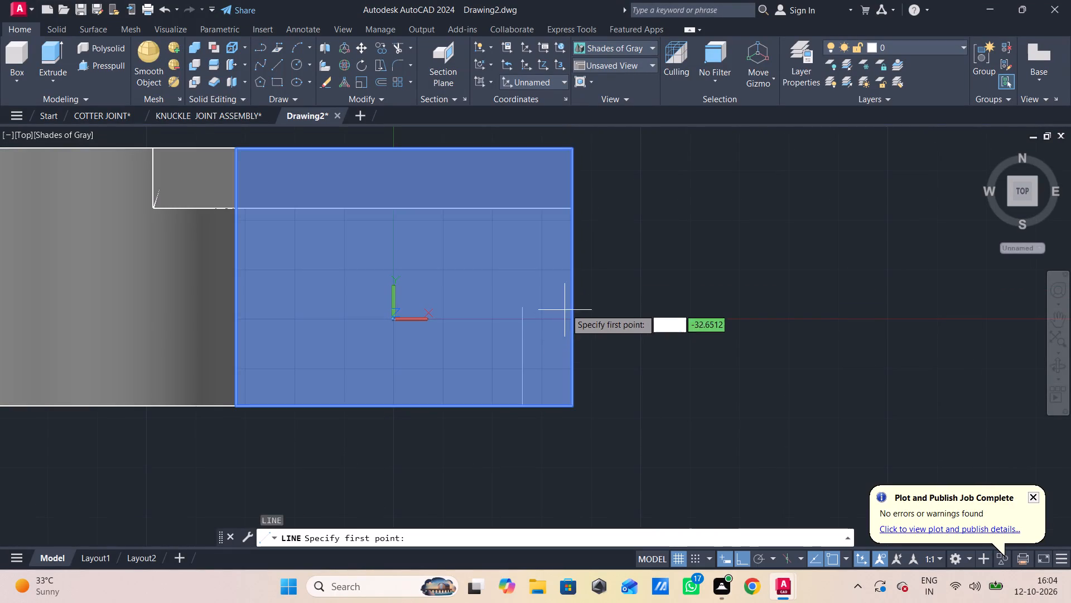
{"action": "left_click", "coordinate": [568, 408]}
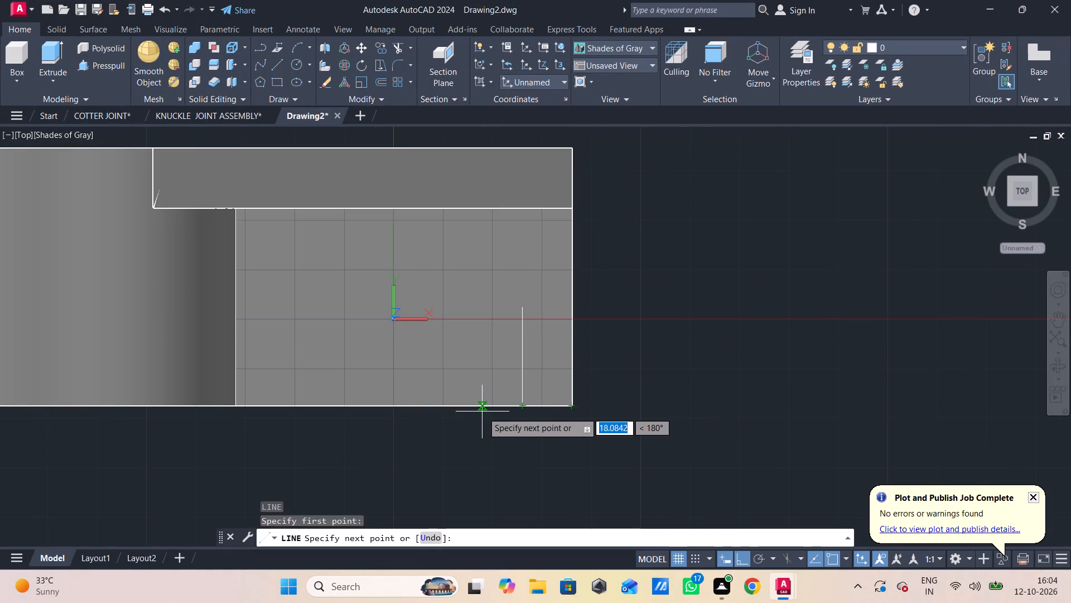
{"action": "type", "text": "13."}
{"action": "type", "text": "75"}
{"action": "key", "text": "Return"}
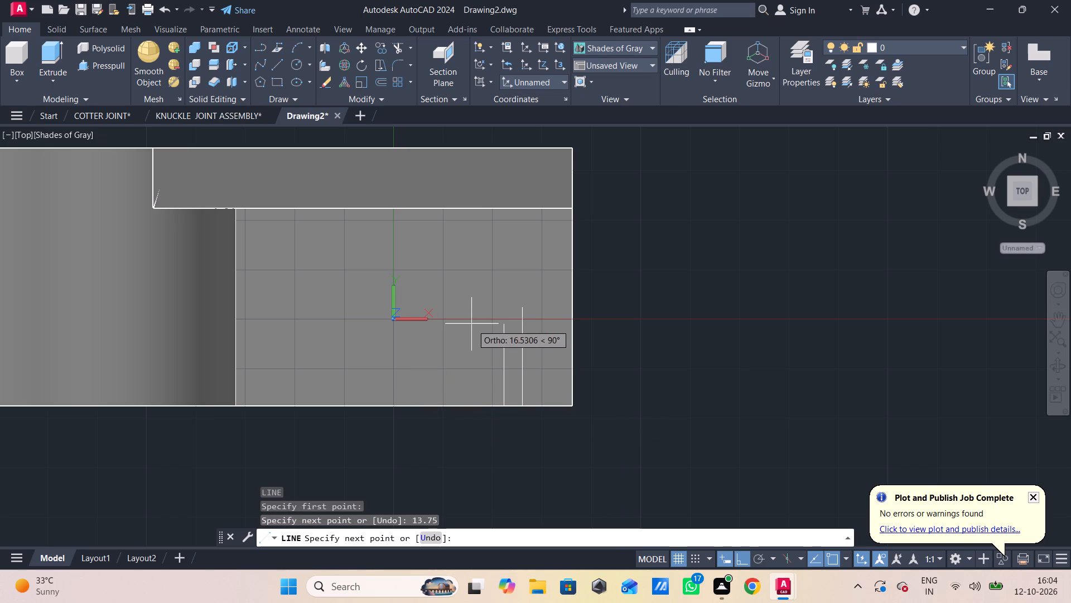
{"action": "key", "text": "1"}
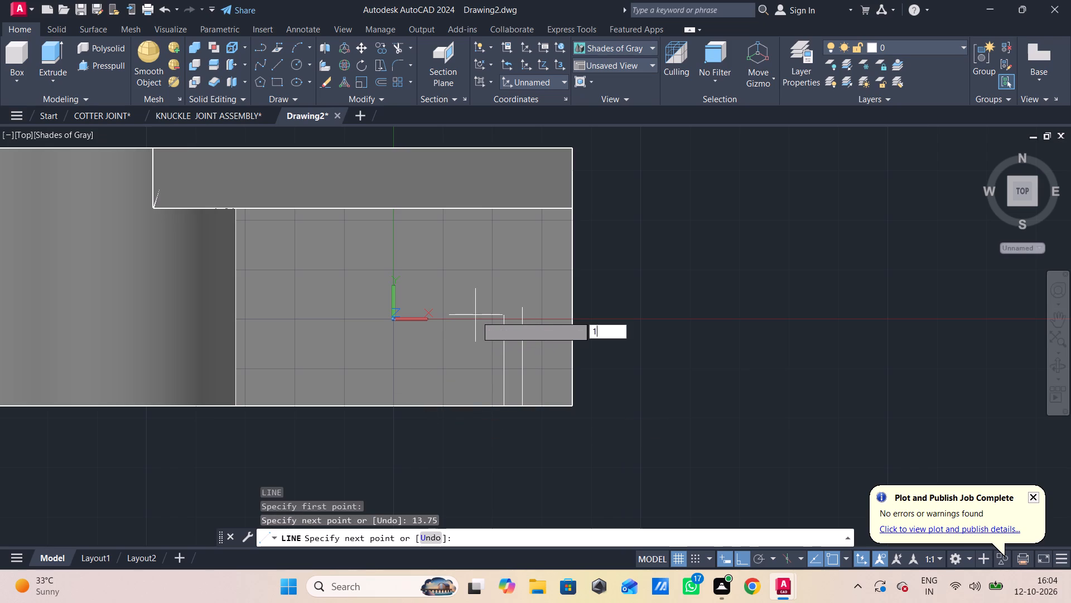
{"action": "key", "text": "BackSpace"}
{"action": "key", "text": "2"}
{"action": "type", "text": "0."}
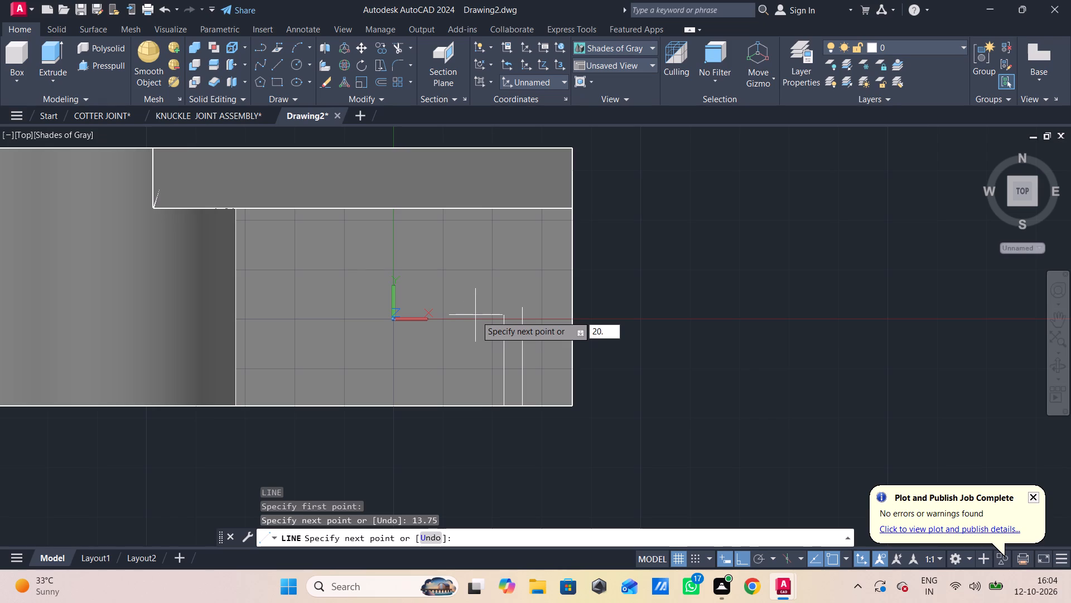
{"action": "key", "text": "BackSpace"}
{"action": "key", "text": "Return"}
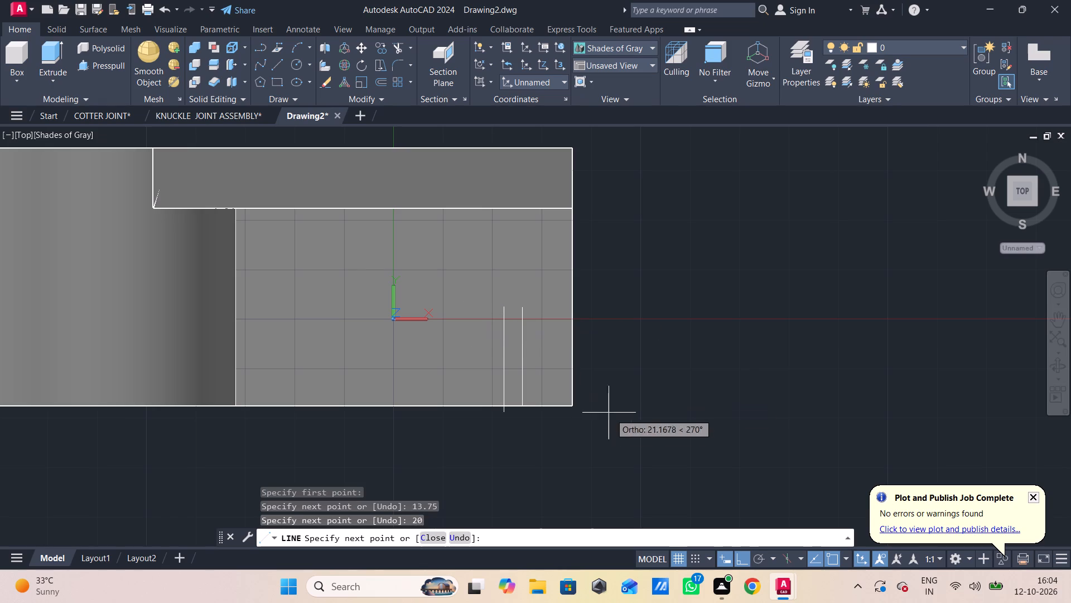
{"action": "key", "text": "Escape"}
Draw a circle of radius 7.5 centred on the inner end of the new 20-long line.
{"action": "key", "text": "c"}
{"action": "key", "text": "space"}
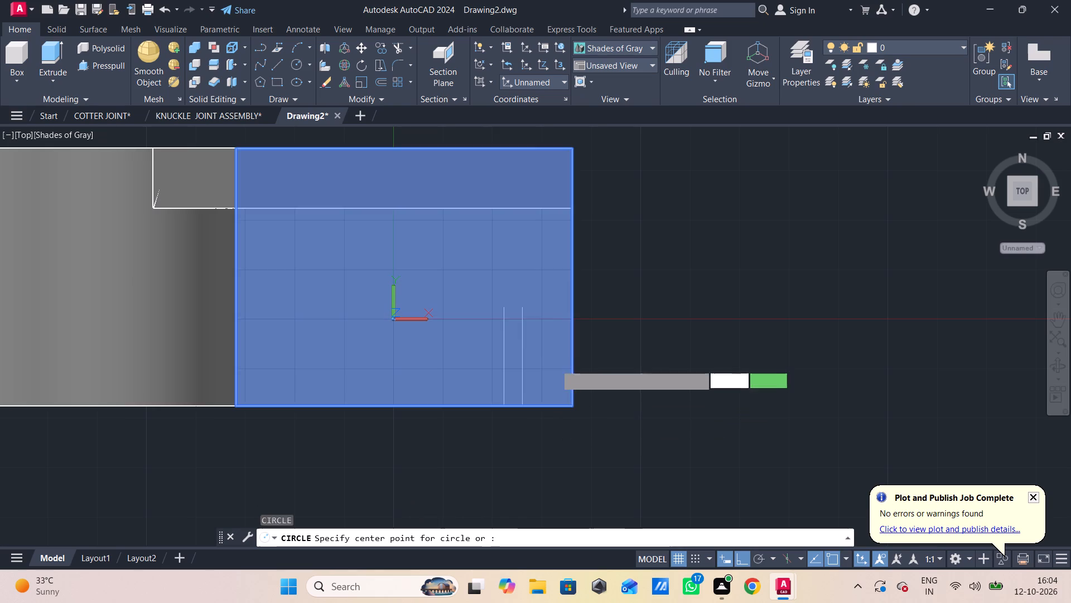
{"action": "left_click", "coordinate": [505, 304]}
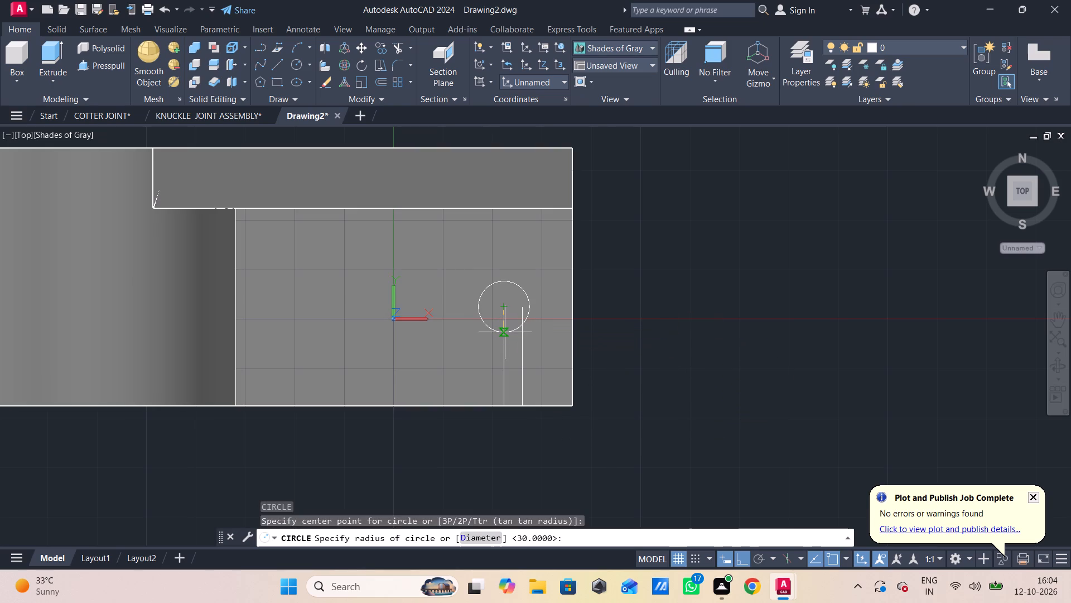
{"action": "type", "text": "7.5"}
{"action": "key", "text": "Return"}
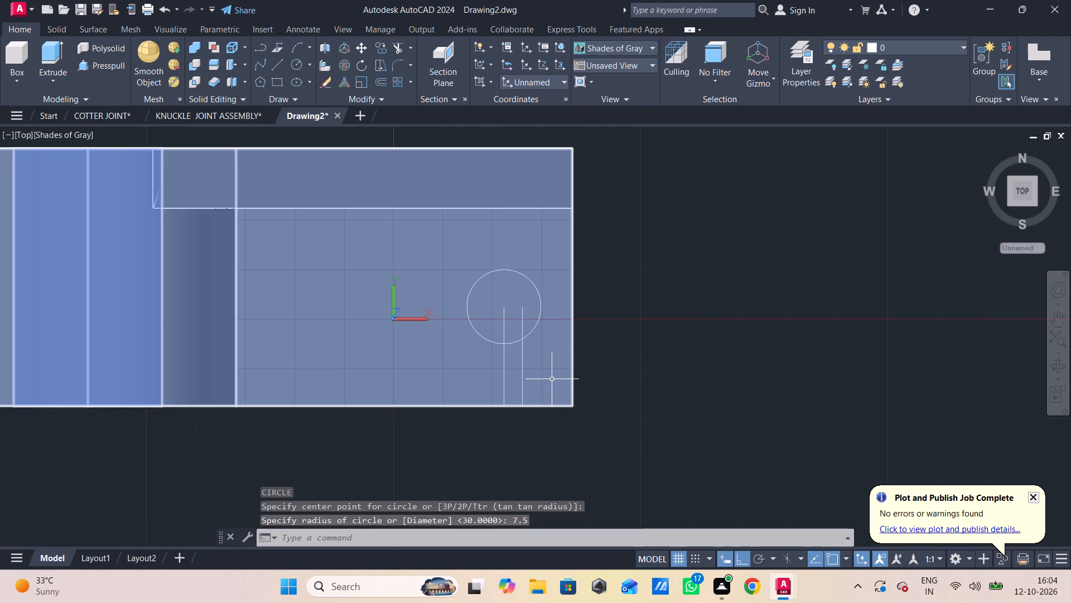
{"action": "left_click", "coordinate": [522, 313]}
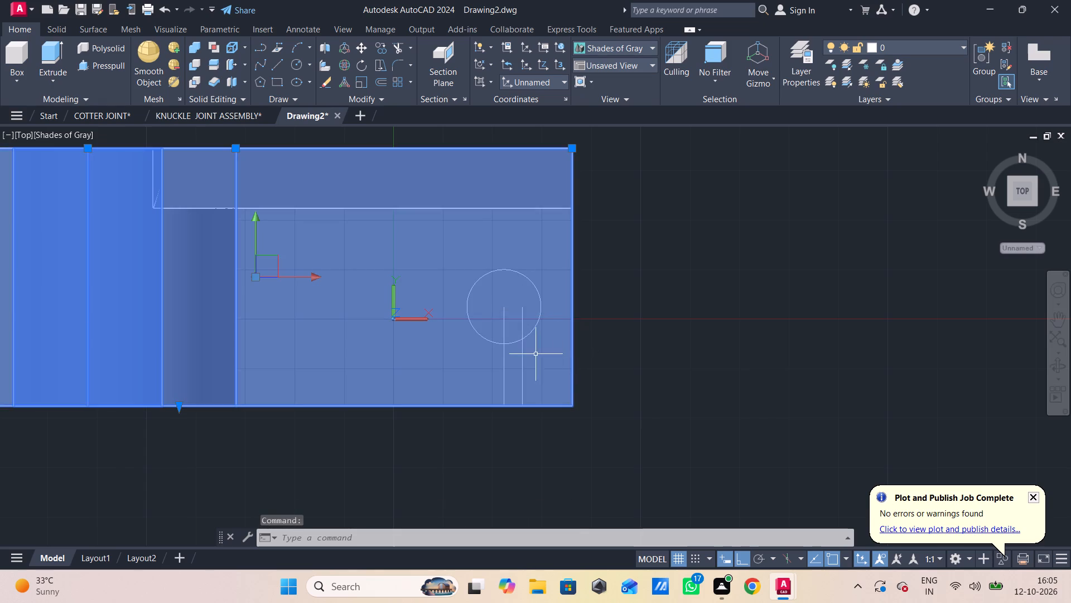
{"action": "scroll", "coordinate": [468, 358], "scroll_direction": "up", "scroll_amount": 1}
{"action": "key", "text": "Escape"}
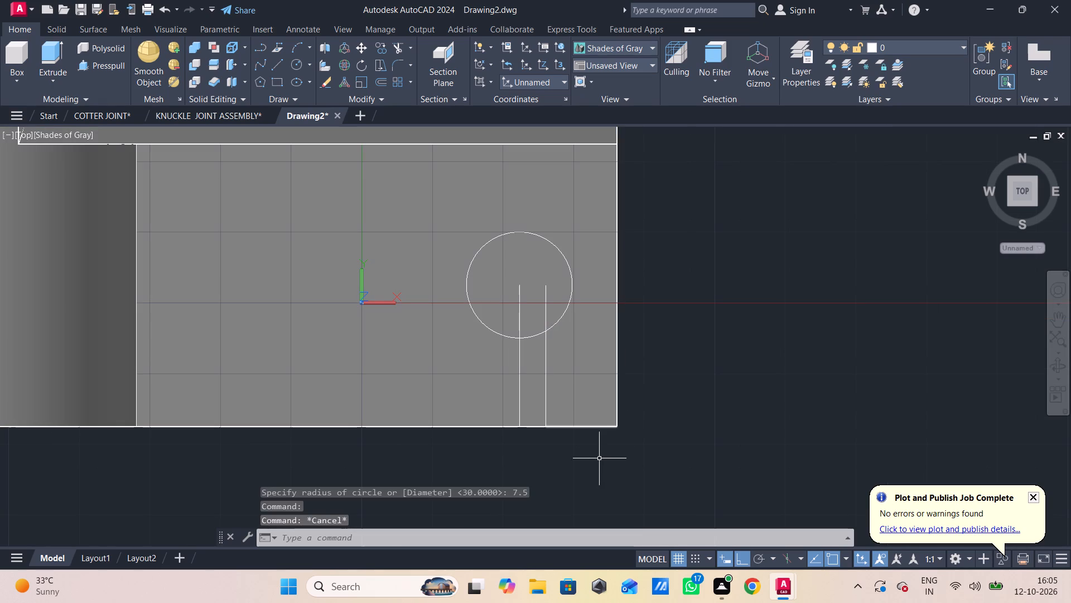
Try to measure the gap between the circle's nearest quadrant and the arm's free-end edge with an aligned dimension.
{"action": "type", "text": "da"}
{"action": "key", "text": "l"}
{"action": "key", "text": "Return"}
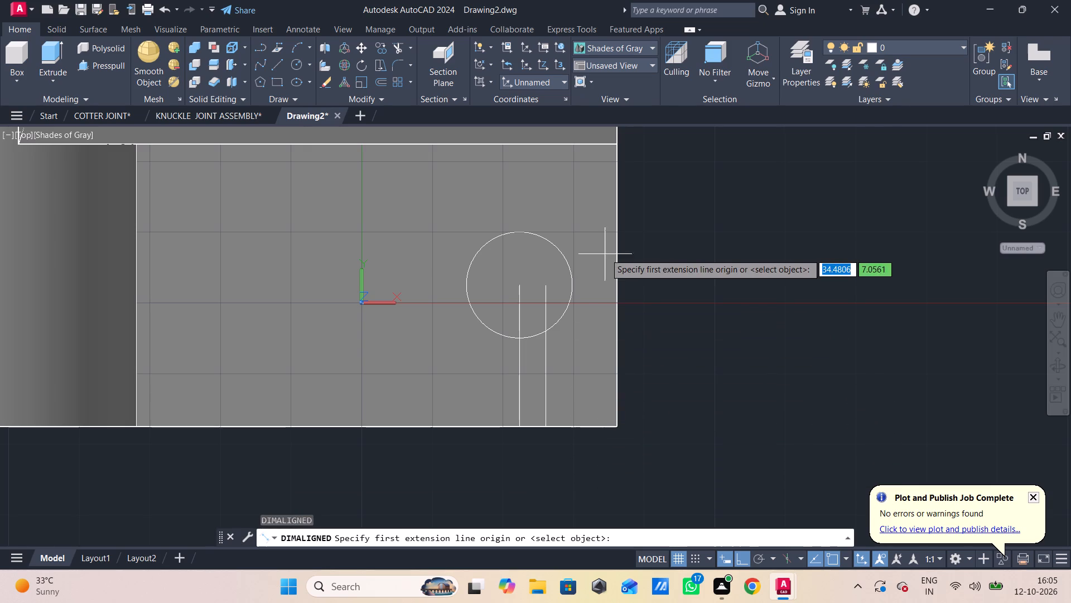
{"action": "left_click", "coordinate": [571, 289]}
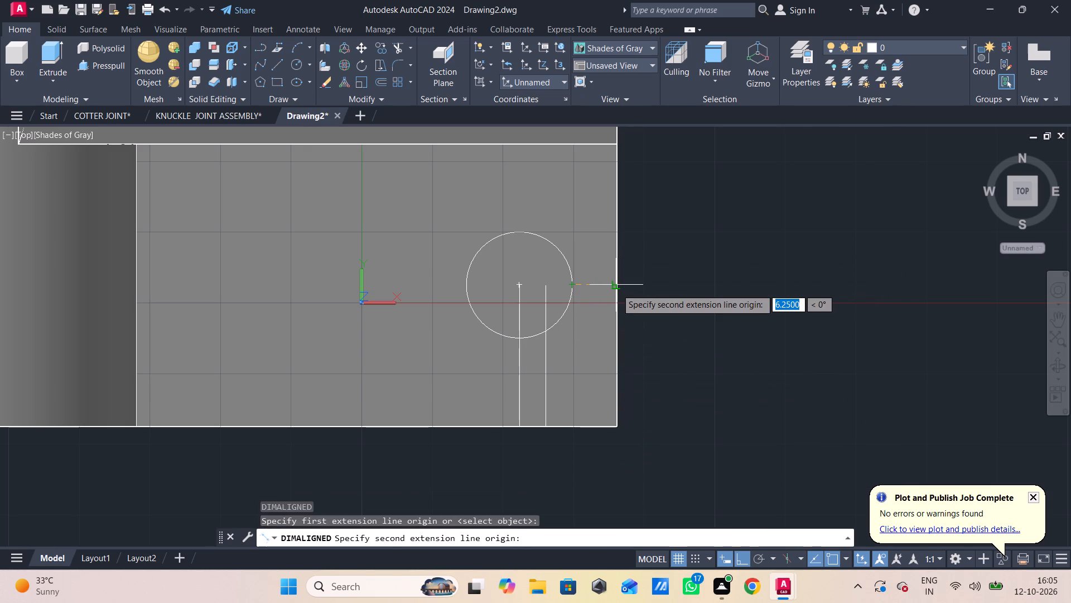
{"action": "scroll", "coordinate": [620, 289], "scroll_direction": "up", "scroll_amount": 3}
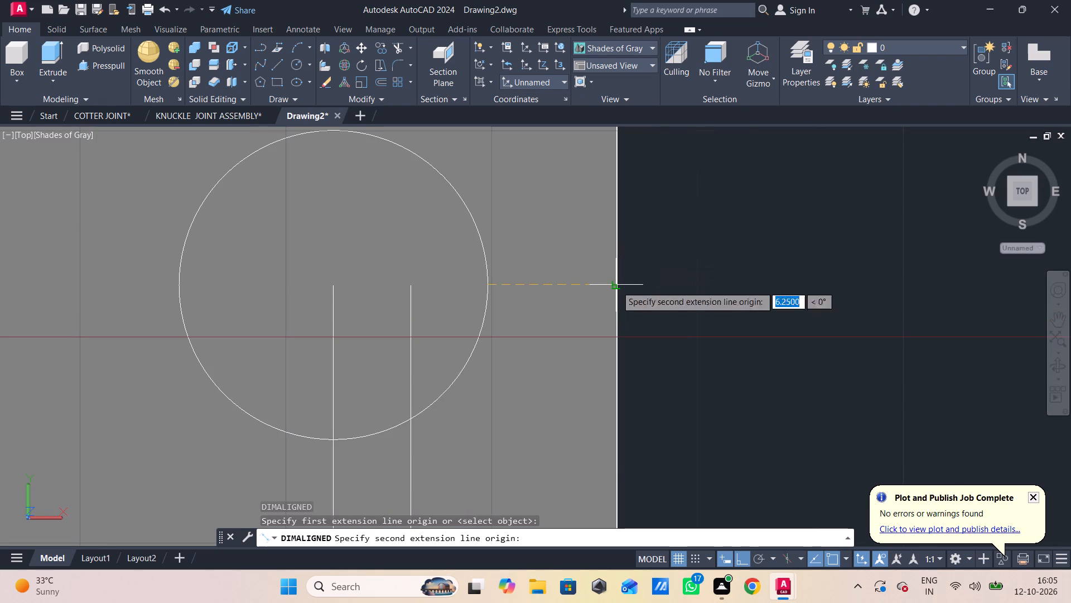
{"action": "scroll", "coordinate": [530, 201], "scroll_direction": "down", "scroll_amount": 3}
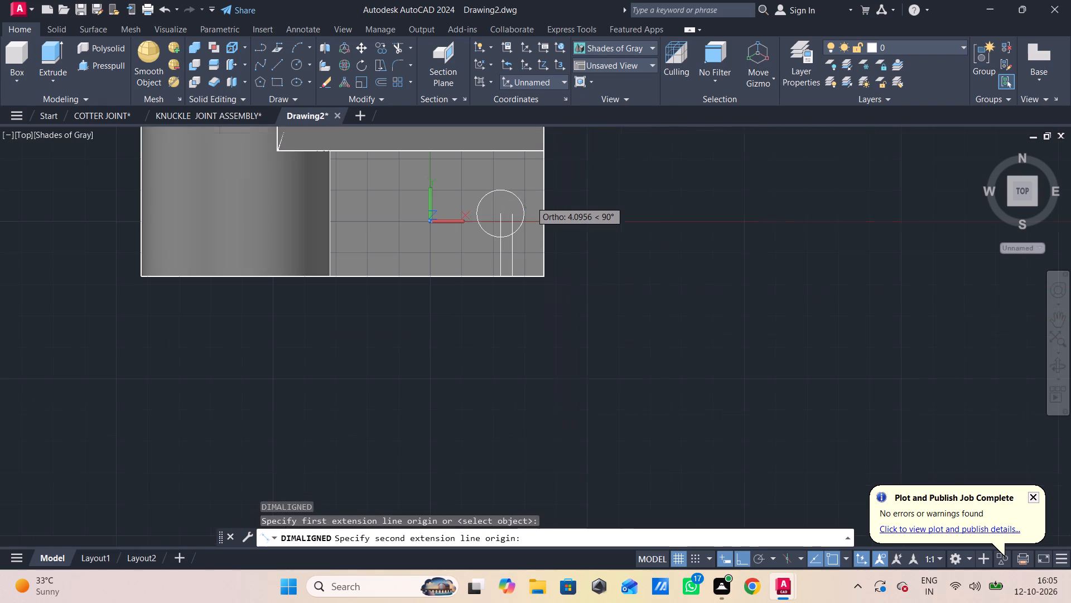
{"action": "scroll", "coordinate": [530, 201], "scroll_direction": "down", "scroll_amount": 1}
{"action": "key", "text": "Escape"}
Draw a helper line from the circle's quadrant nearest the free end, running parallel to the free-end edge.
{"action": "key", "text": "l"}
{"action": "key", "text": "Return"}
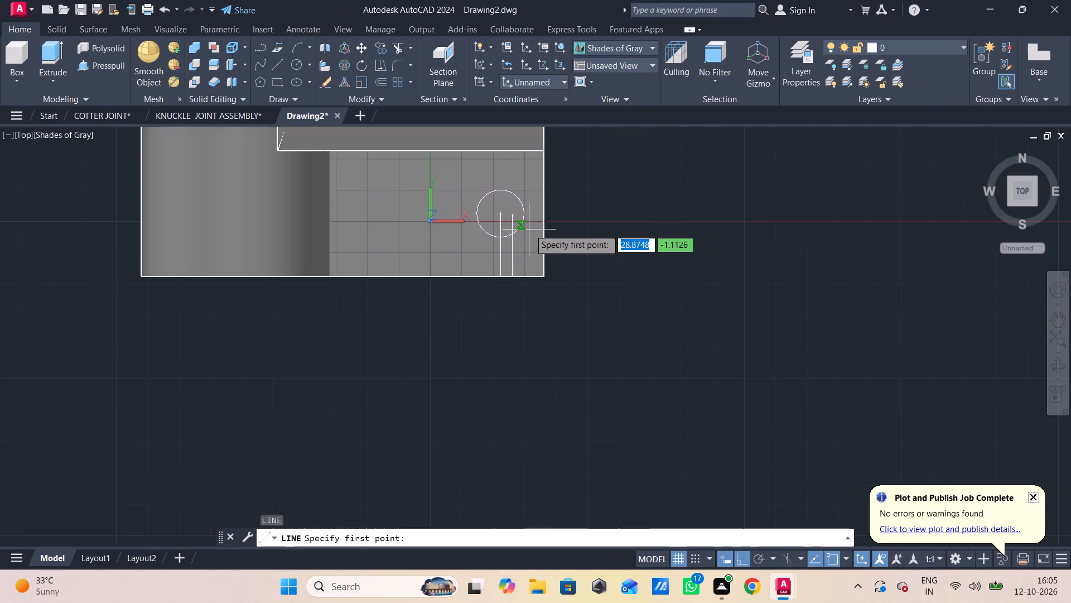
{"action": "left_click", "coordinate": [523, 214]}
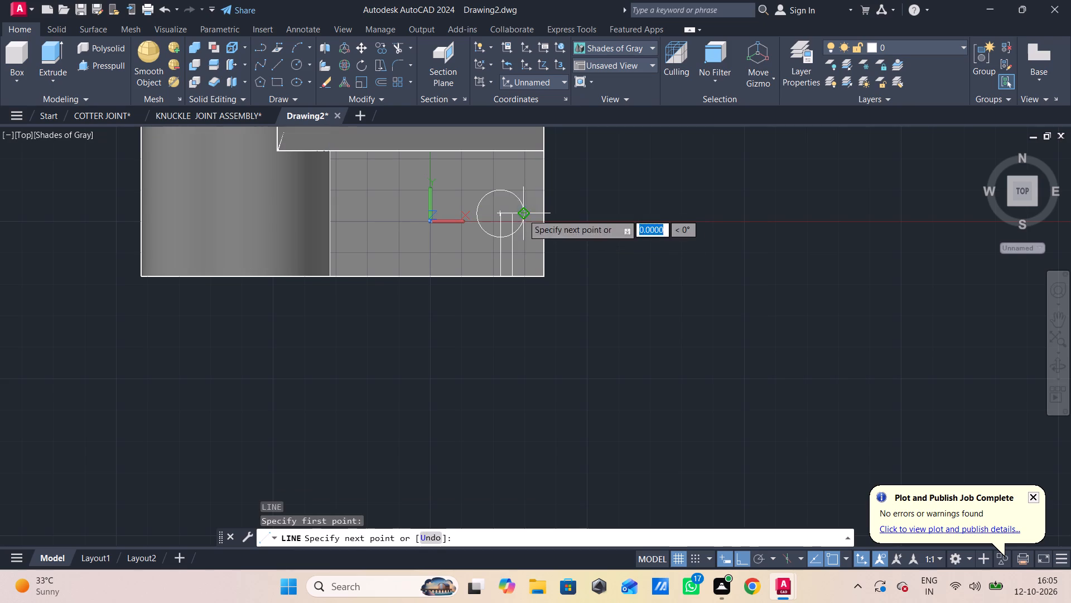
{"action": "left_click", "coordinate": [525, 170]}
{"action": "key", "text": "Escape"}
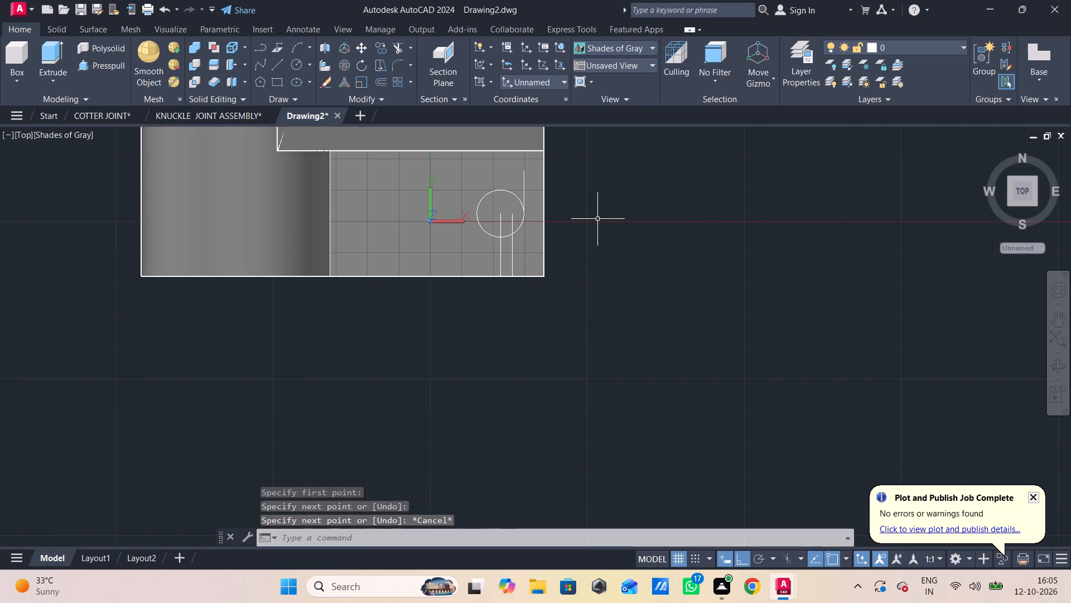
Measure the distance from the midpoint of the arm's free-end edge to the helper line with an aligned dimension.
{"action": "middle_click_drag", "start_coordinate": [567, 264], "coordinate": [529, 355]}
{"action": "scroll", "coordinate": [519, 337], "scroll_direction": "up", "scroll_amount": 2}
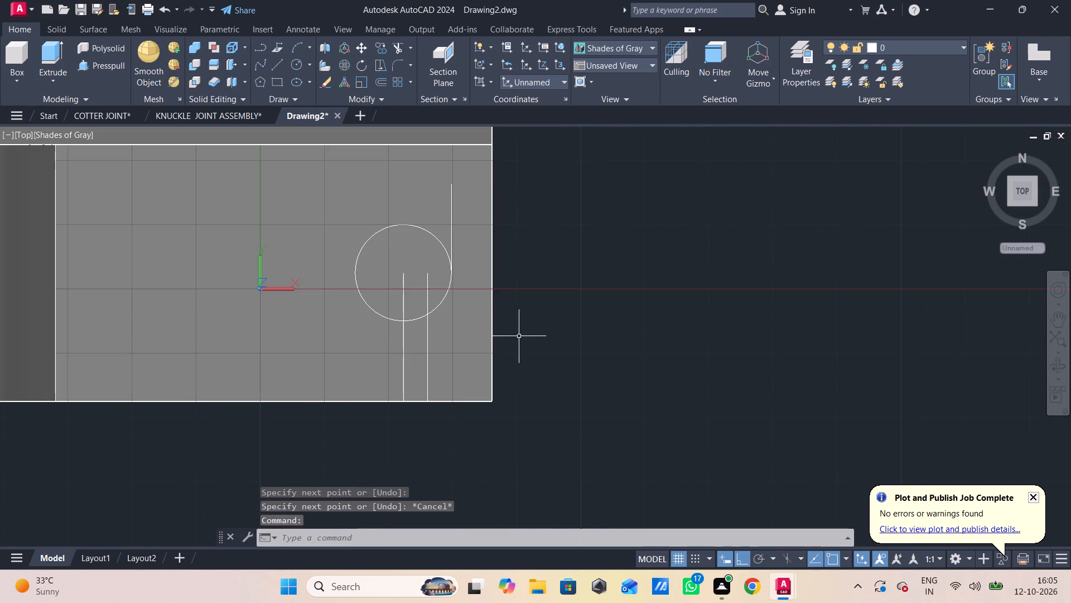
{"action": "key", "text": "d"}
{"action": "key", "text": "a"}
{"action": "key", "text": "l"}
{"action": "key", "text": "space"}
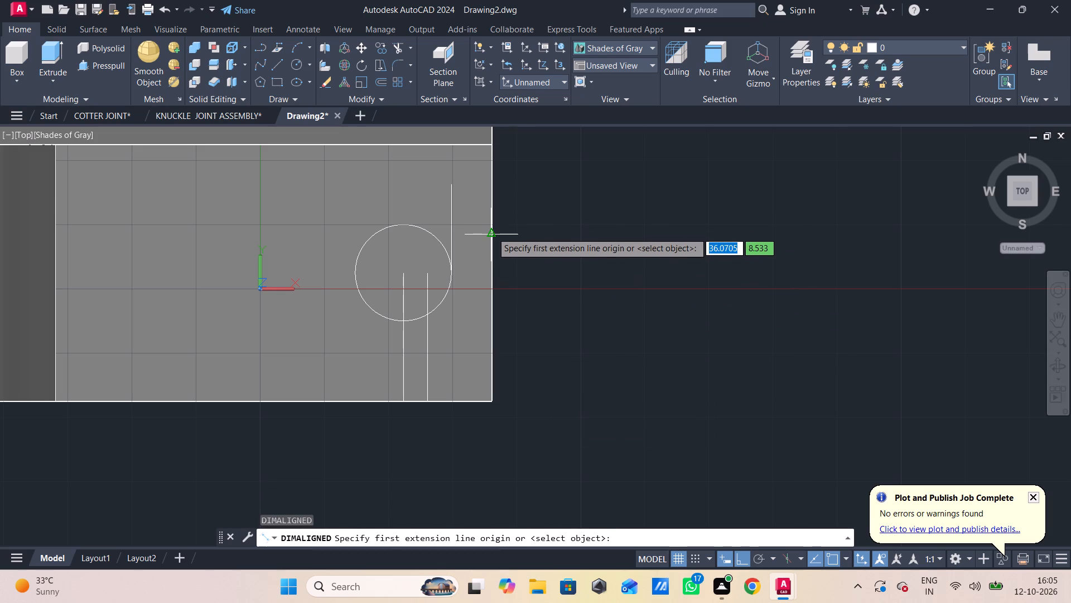
{"action": "left_click", "coordinate": [492, 232]}
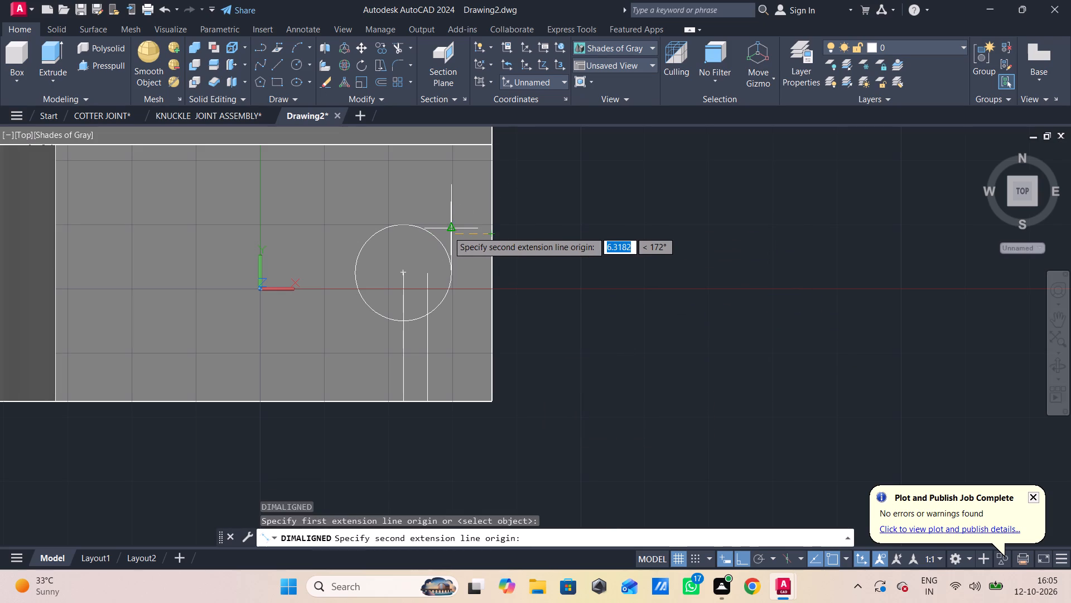
{"action": "scroll", "coordinate": [448, 234], "scroll_direction": "up", "scroll_amount": 8}
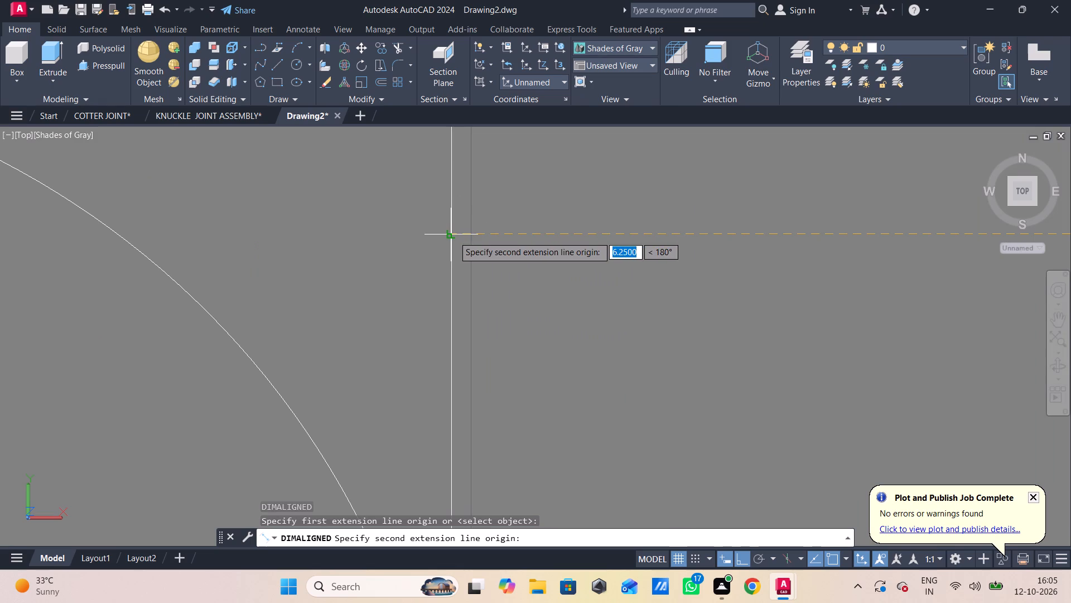
{"action": "scroll", "coordinate": [454, 236], "scroll_direction": "down", "scroll_amount": 2}
{"action": "left_click", "coordinate": [454, 236]}
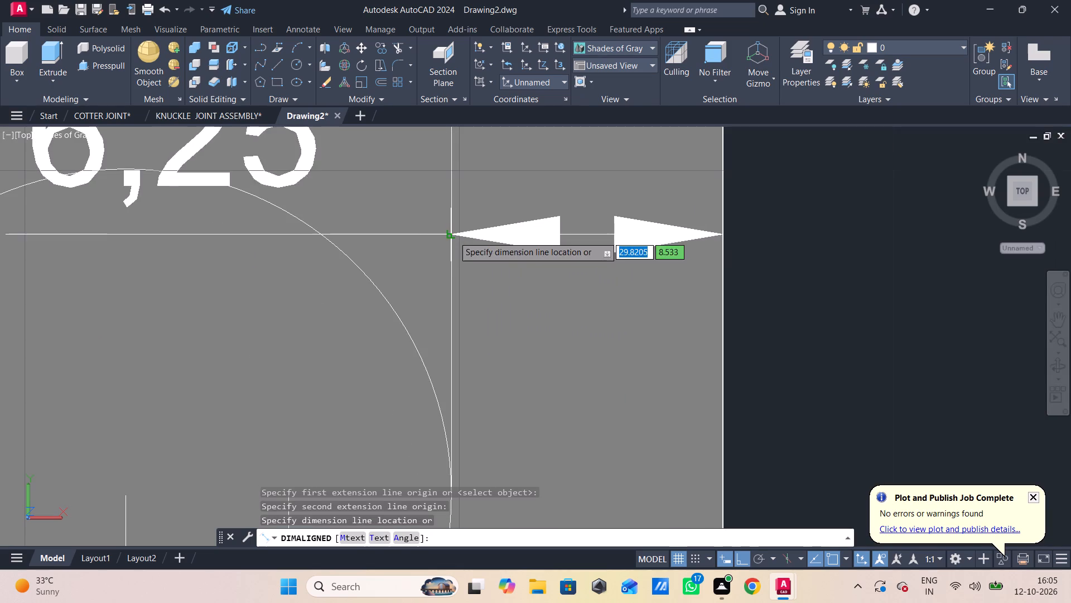
{"action": "scroll", "coordinate": [477, 259], "scroll_direction": "down", "scroll_amount": 2}
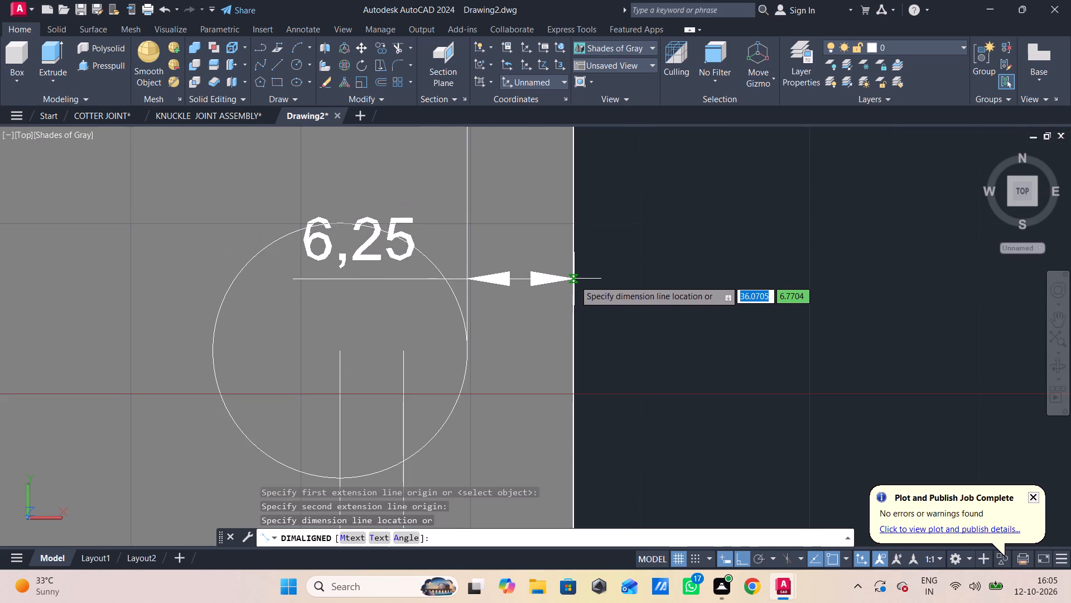
{"action": "key", "text": "Escape"}
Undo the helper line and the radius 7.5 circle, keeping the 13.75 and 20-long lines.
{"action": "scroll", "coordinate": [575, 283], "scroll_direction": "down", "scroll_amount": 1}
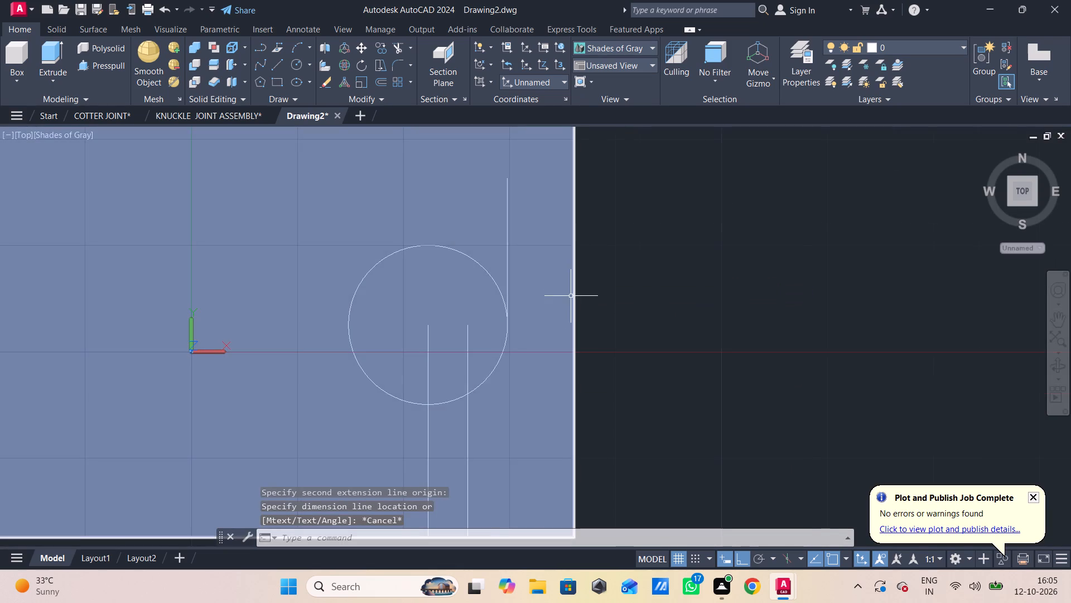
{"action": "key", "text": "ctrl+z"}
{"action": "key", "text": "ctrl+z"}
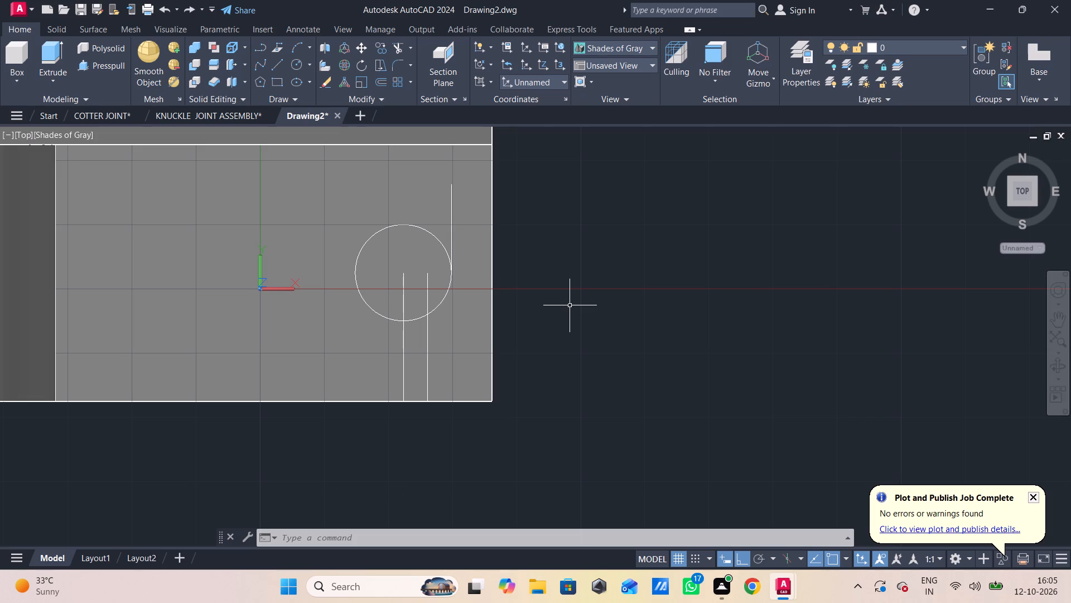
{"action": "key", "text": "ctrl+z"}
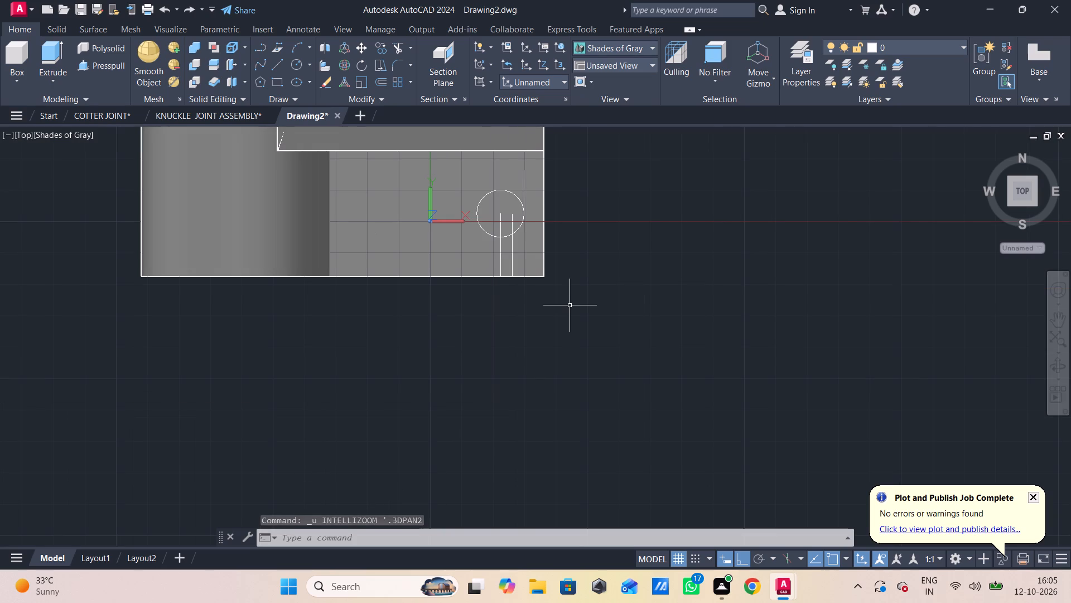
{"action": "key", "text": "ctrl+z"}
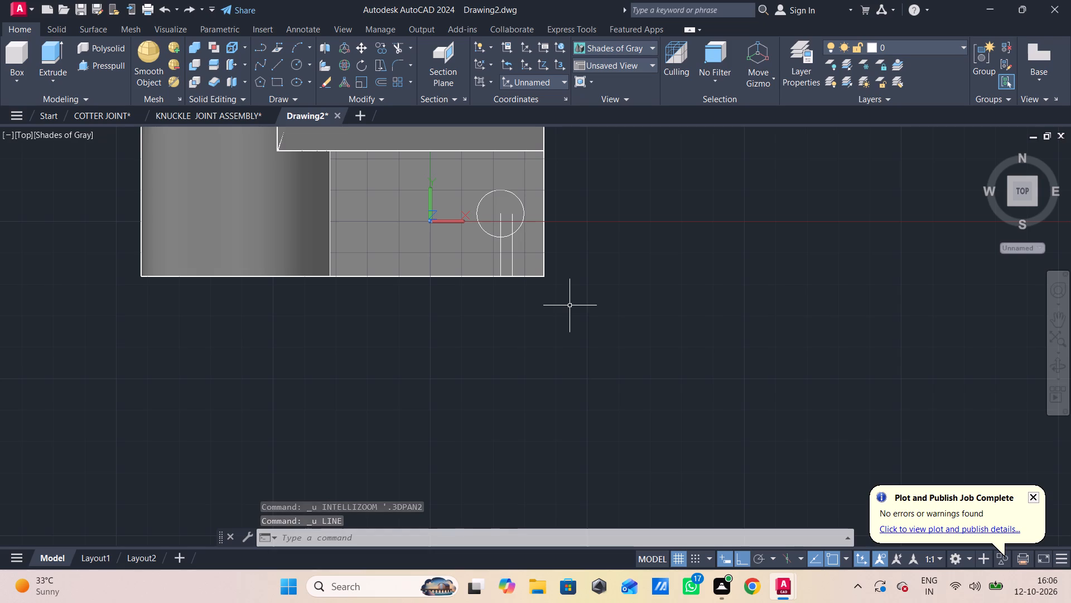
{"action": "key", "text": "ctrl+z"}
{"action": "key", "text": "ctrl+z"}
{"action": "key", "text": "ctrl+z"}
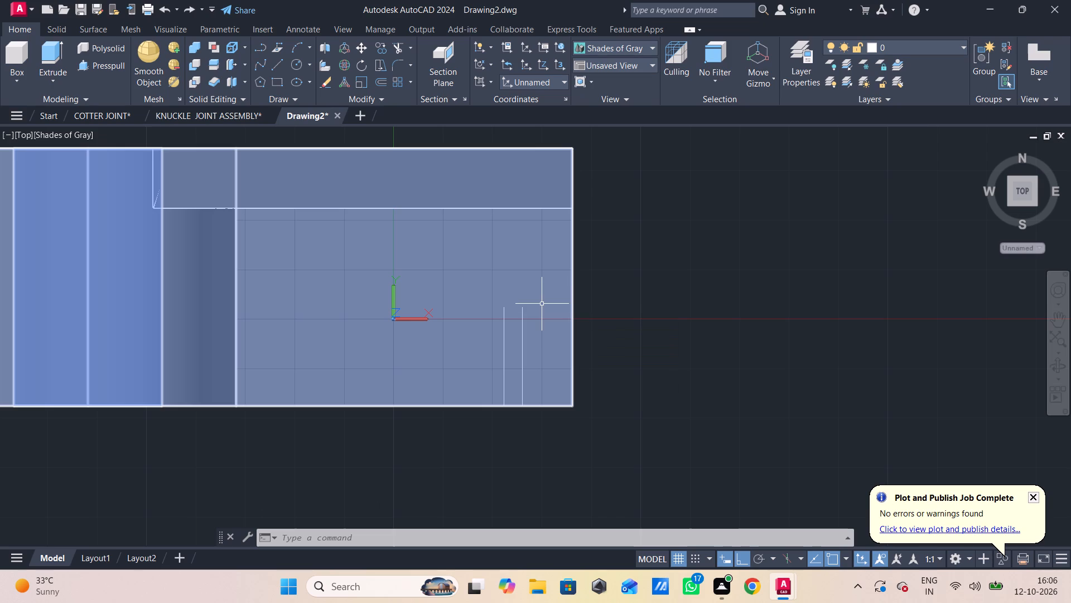
Draw a 10-long line from the midpoint of the arm's free-end edge, running inward perpendicular to that edge.
{"action": "type", "text": "l"}
{"action": "key", "text": "space"}
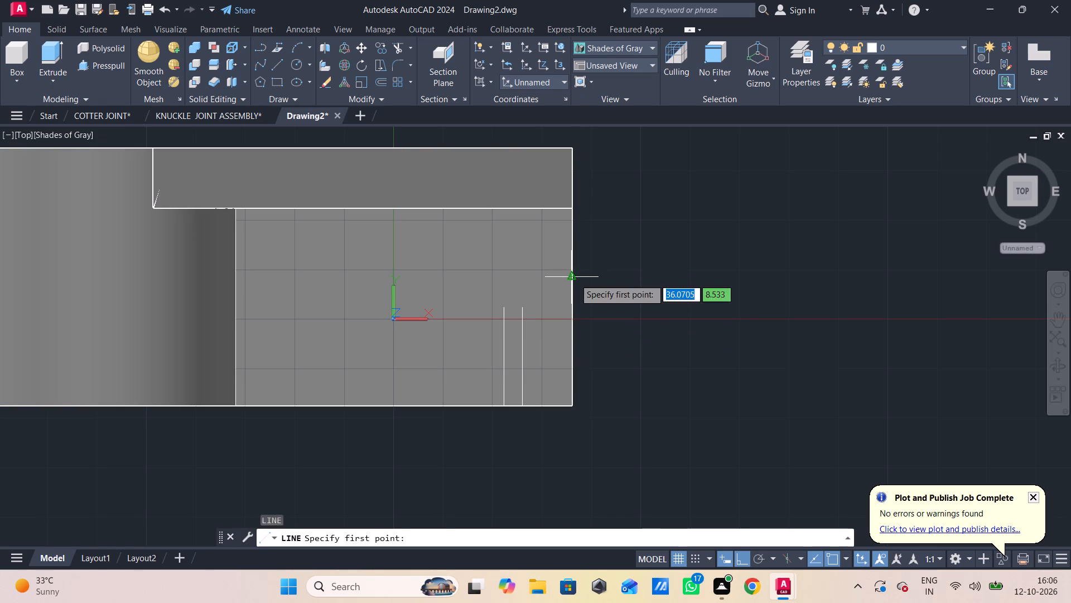
{"action": "left_click", "coordinate": [575, 279]}
{"action": "type", "text": "10"}
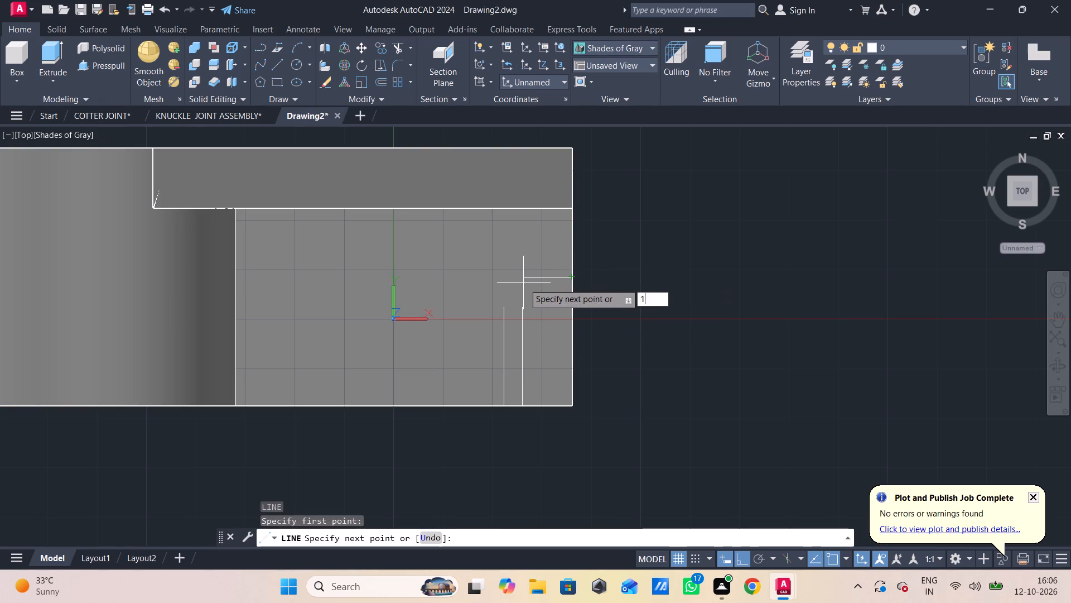
{"action": "key", "text": "Return"}
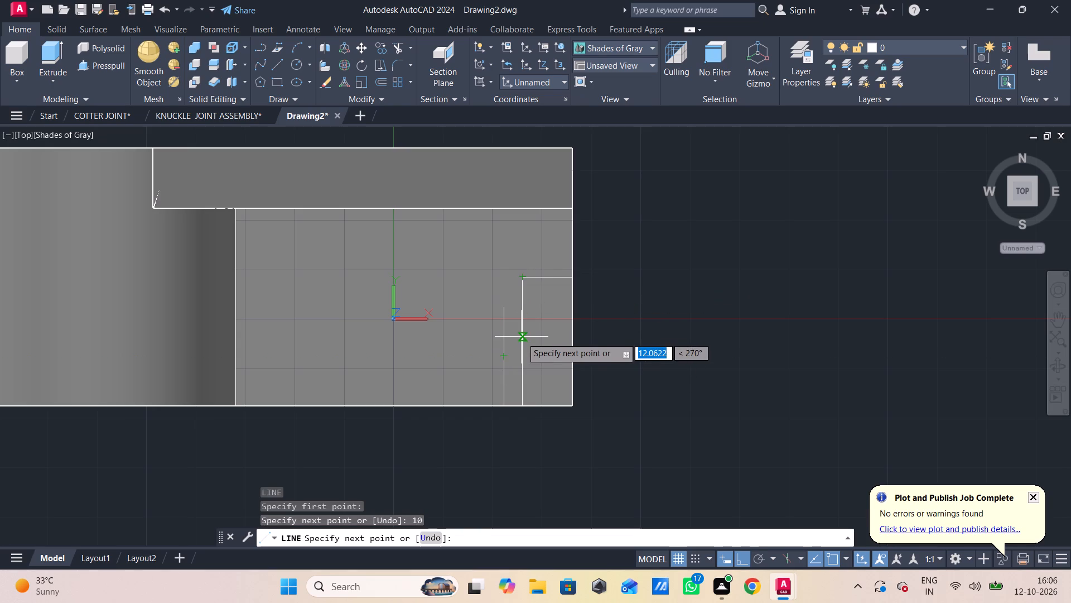
{"action": "key", "text": "Escape"}
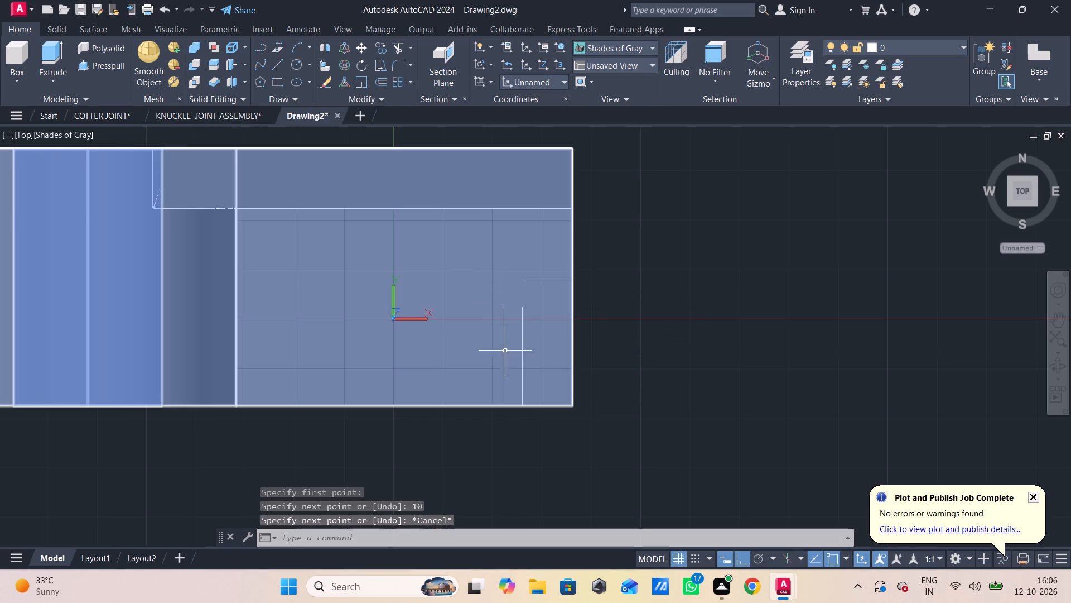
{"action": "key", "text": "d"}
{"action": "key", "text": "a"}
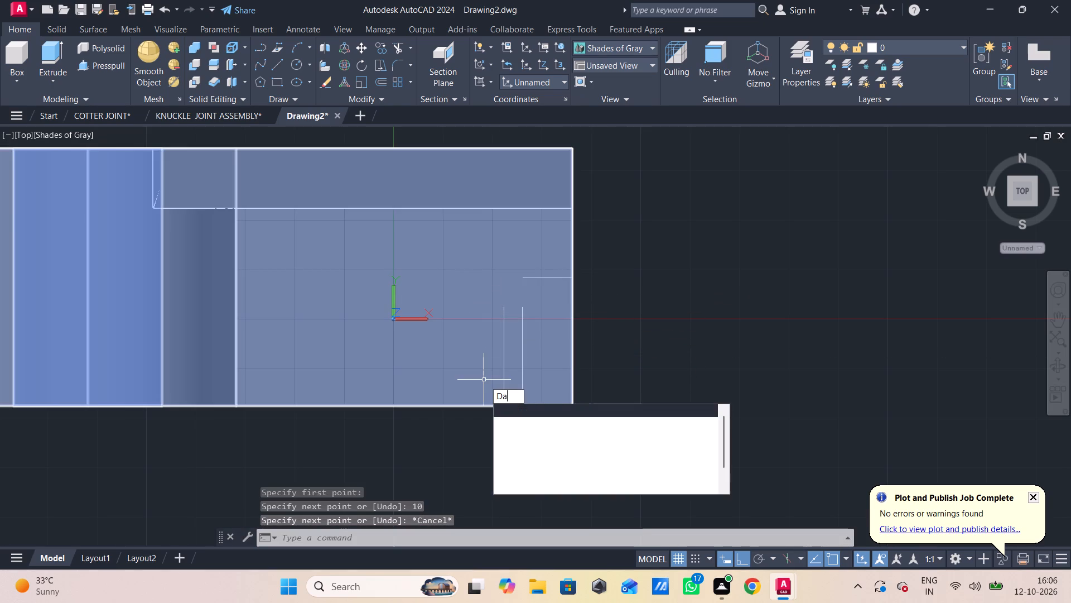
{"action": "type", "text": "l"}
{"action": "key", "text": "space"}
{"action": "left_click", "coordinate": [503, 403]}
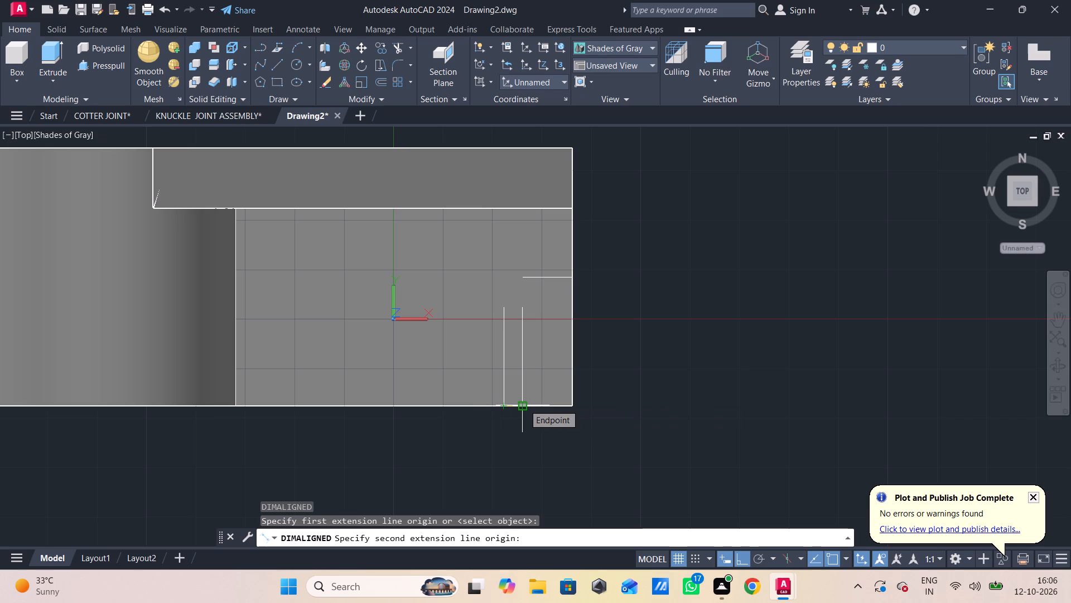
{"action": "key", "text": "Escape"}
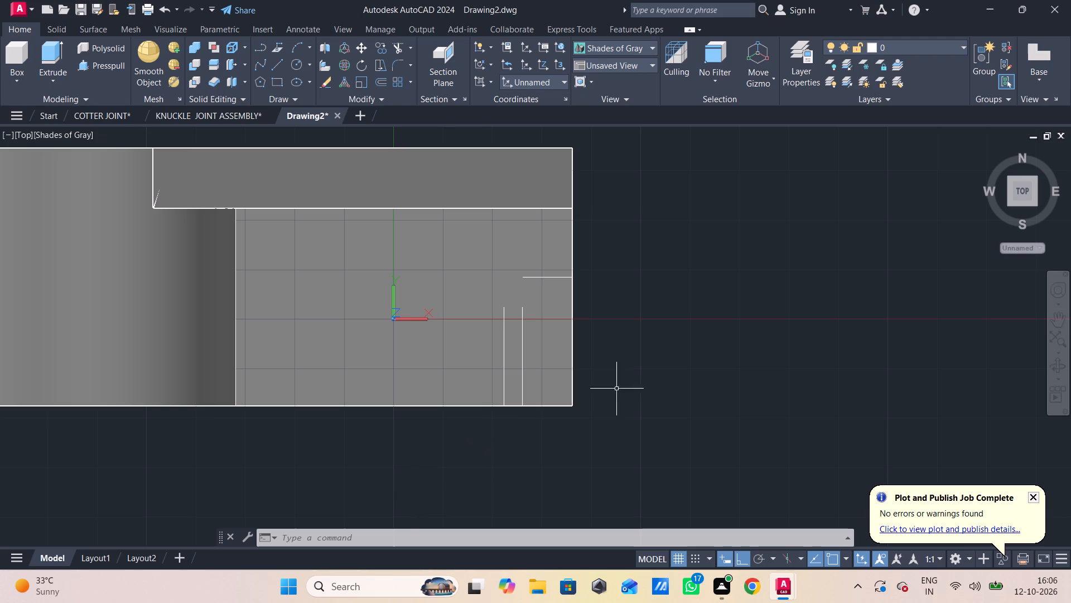
Draw a 50-long line from the inner end of the 20-long line nearest the free end, running toward the eye.
{"action": "middle_click_drag", "start_coordinate": [624, 363], "coordinate": [709, 381]}
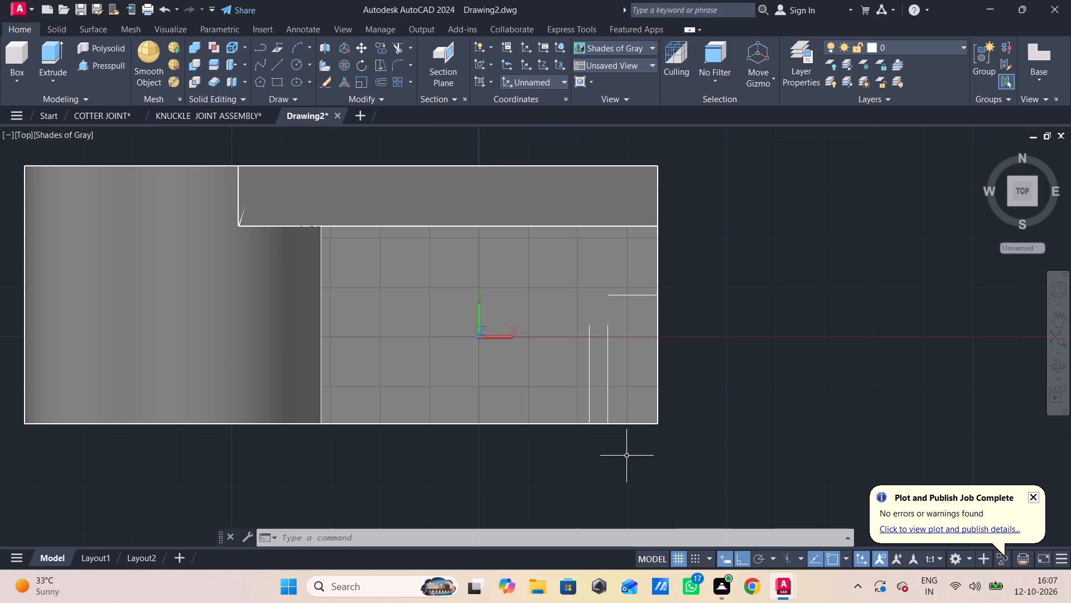
{"action": "key", "text": "l"}
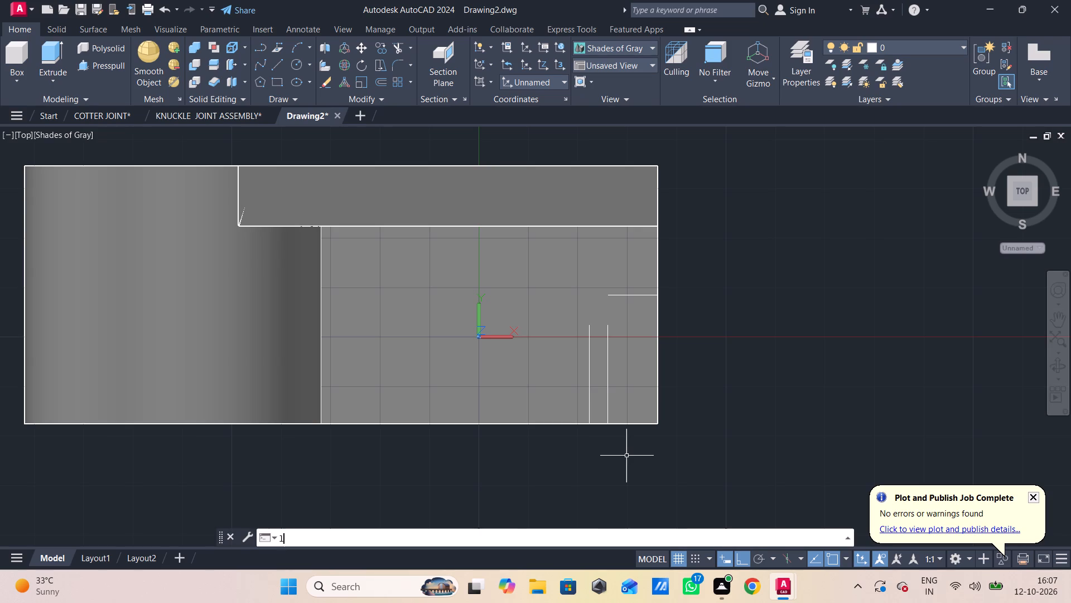
{"action": "key", "text": "Return"}
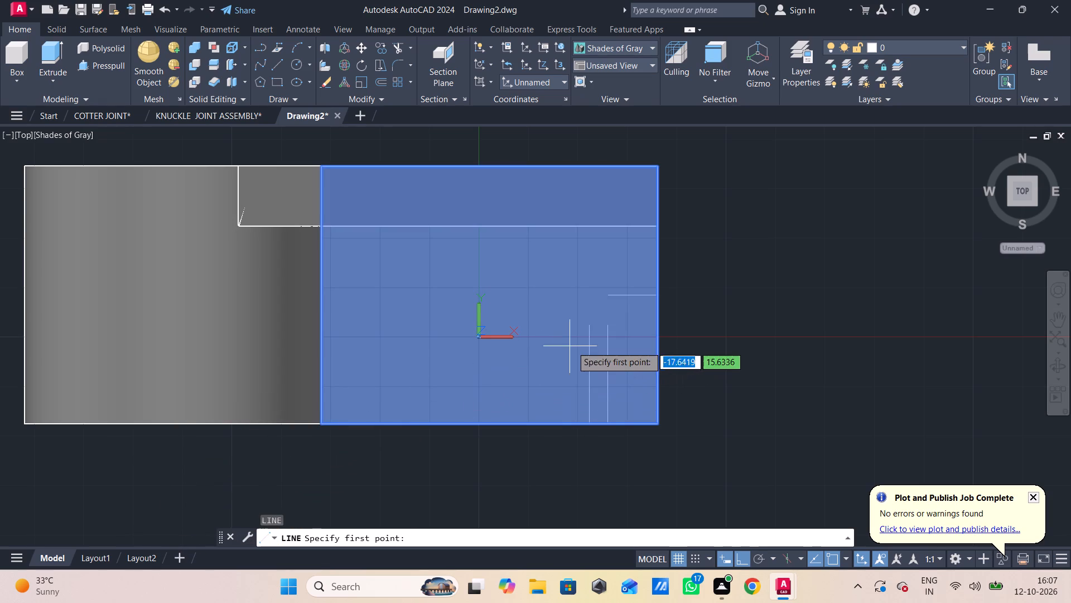
{"action": "left_click", "coordinate": [607, 328]}
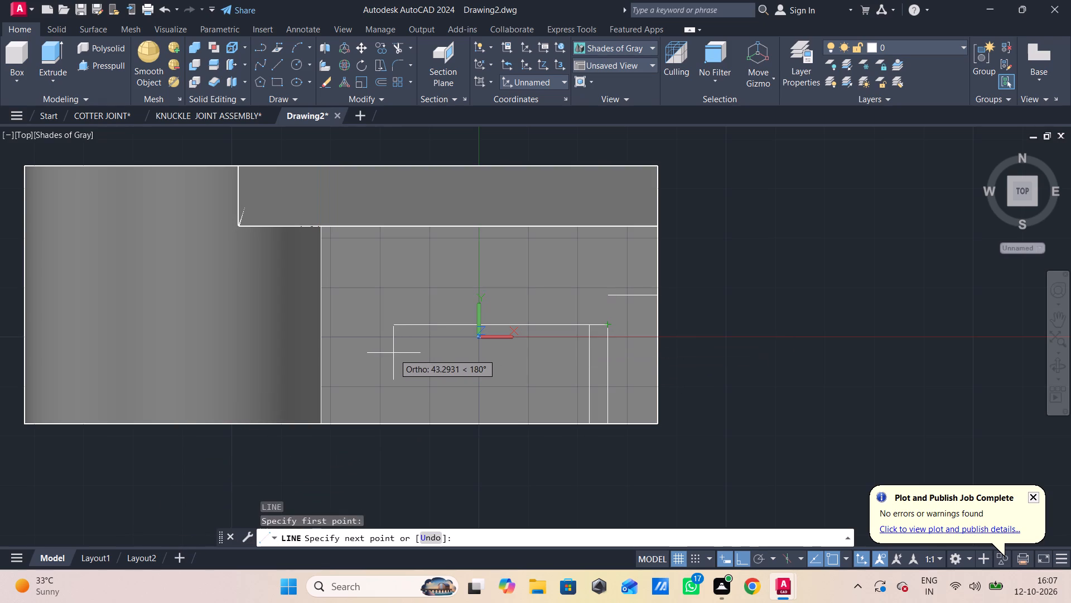
{"action": "type", "text": "50"}
{"action": "key", "text": "Return"}
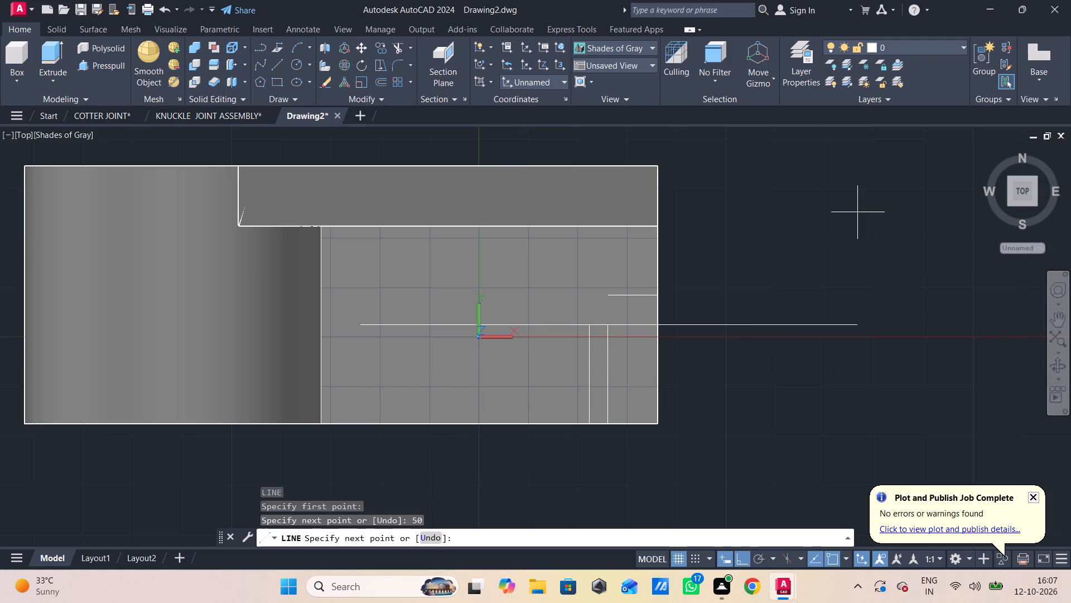
{"action": "key", "text": "Escape"}
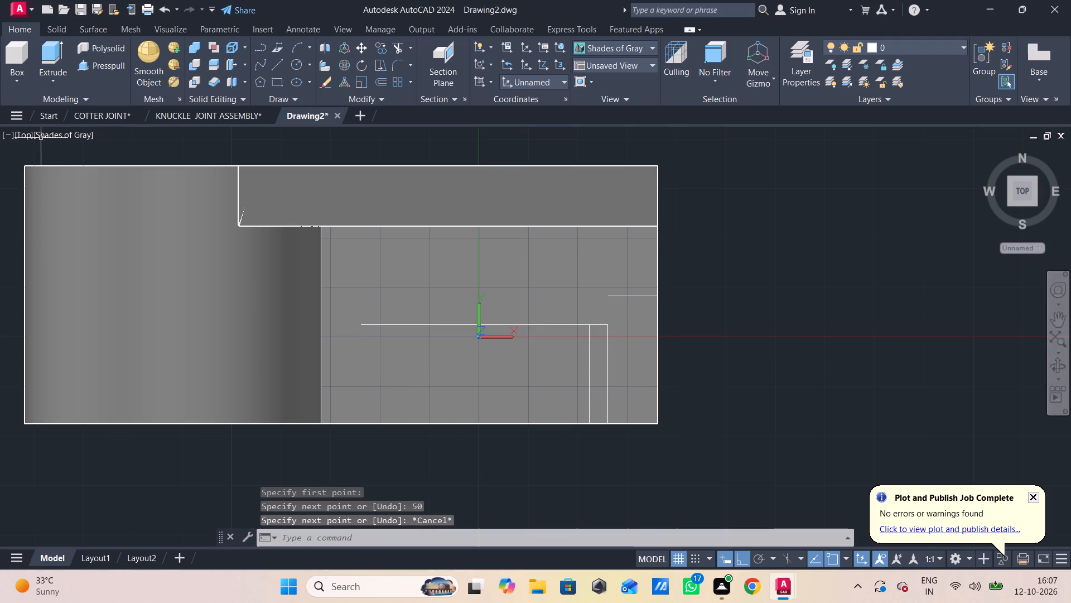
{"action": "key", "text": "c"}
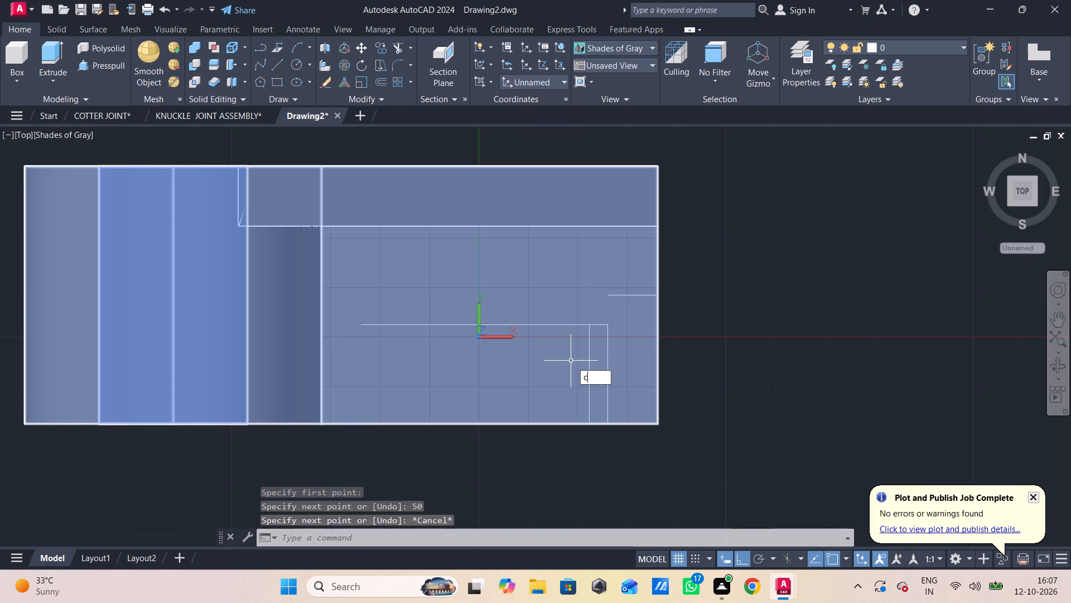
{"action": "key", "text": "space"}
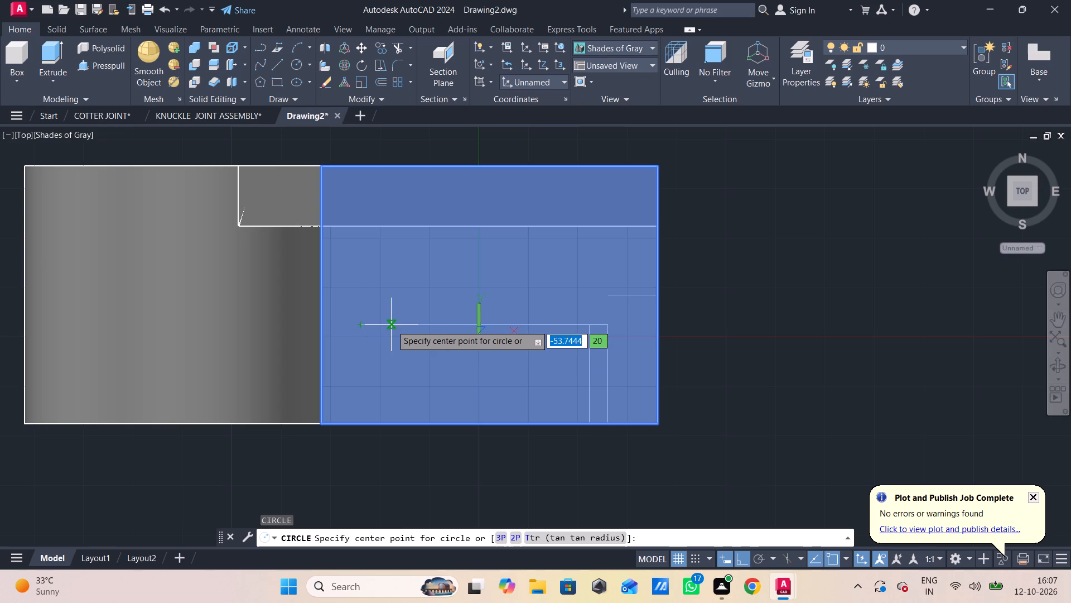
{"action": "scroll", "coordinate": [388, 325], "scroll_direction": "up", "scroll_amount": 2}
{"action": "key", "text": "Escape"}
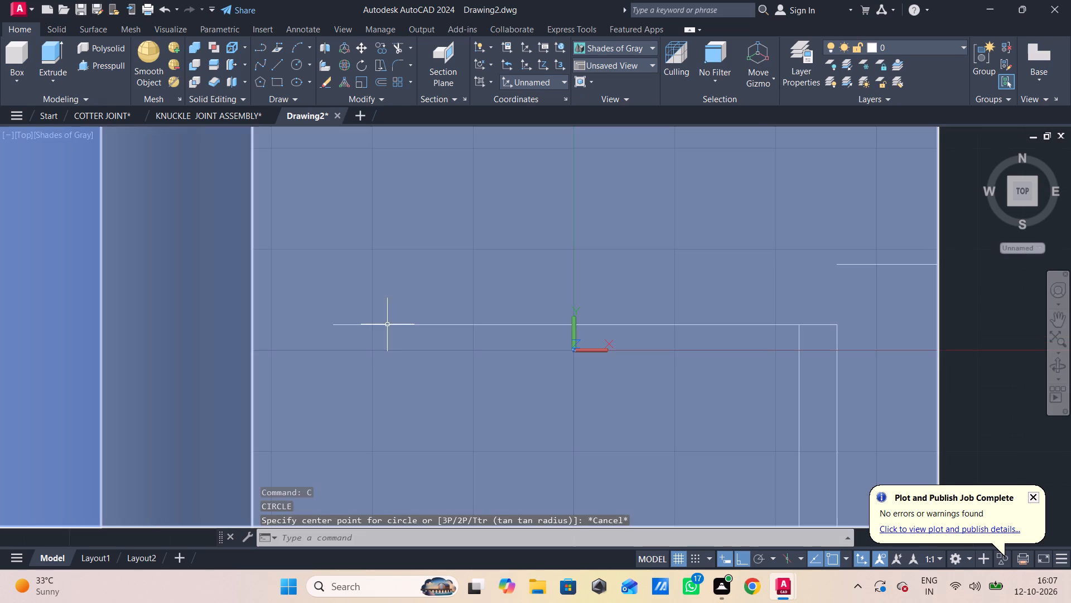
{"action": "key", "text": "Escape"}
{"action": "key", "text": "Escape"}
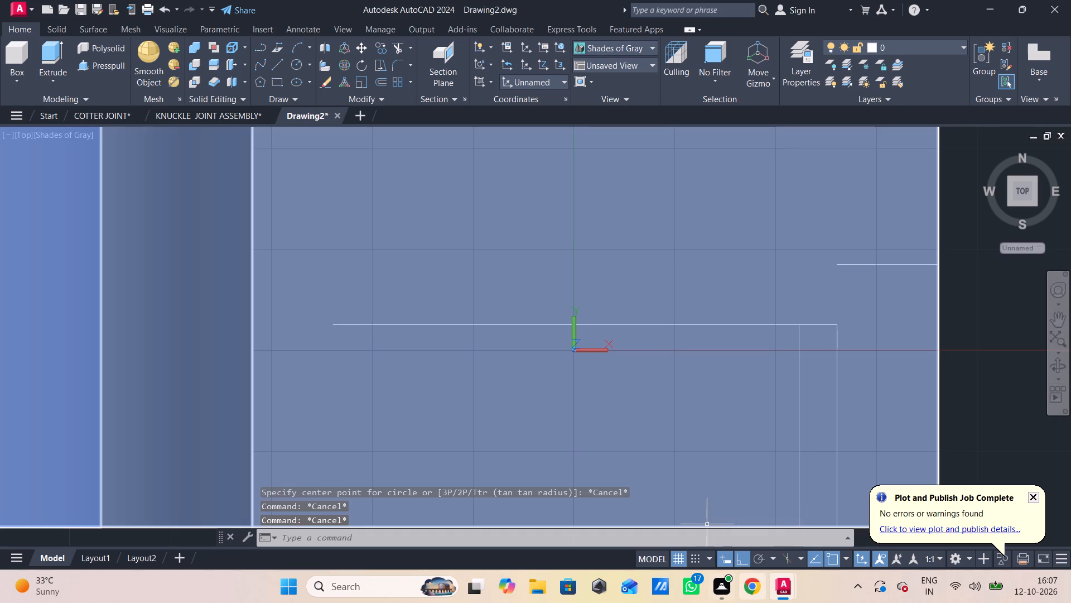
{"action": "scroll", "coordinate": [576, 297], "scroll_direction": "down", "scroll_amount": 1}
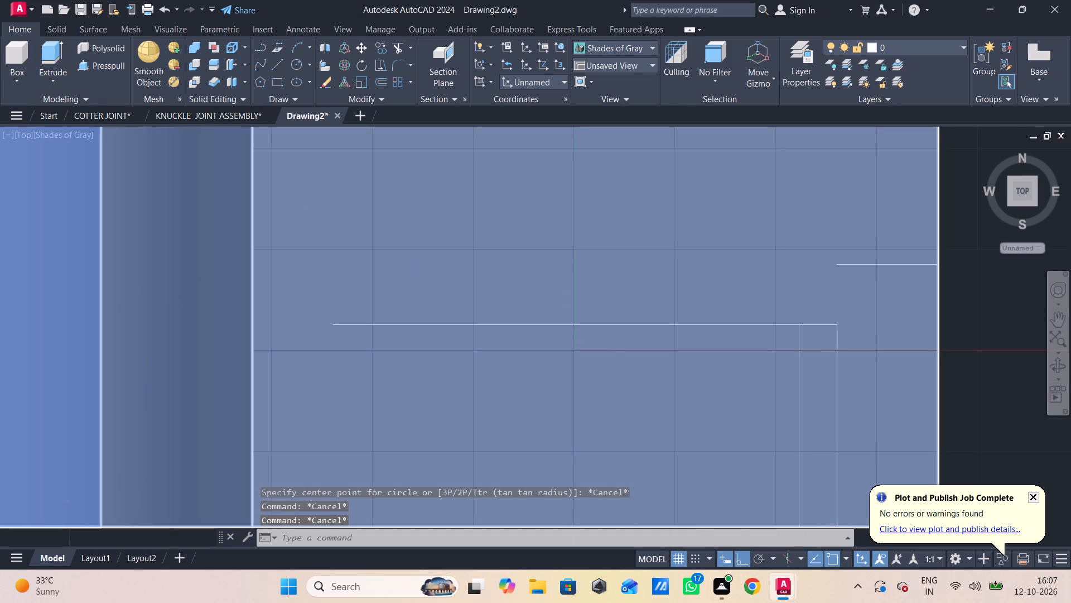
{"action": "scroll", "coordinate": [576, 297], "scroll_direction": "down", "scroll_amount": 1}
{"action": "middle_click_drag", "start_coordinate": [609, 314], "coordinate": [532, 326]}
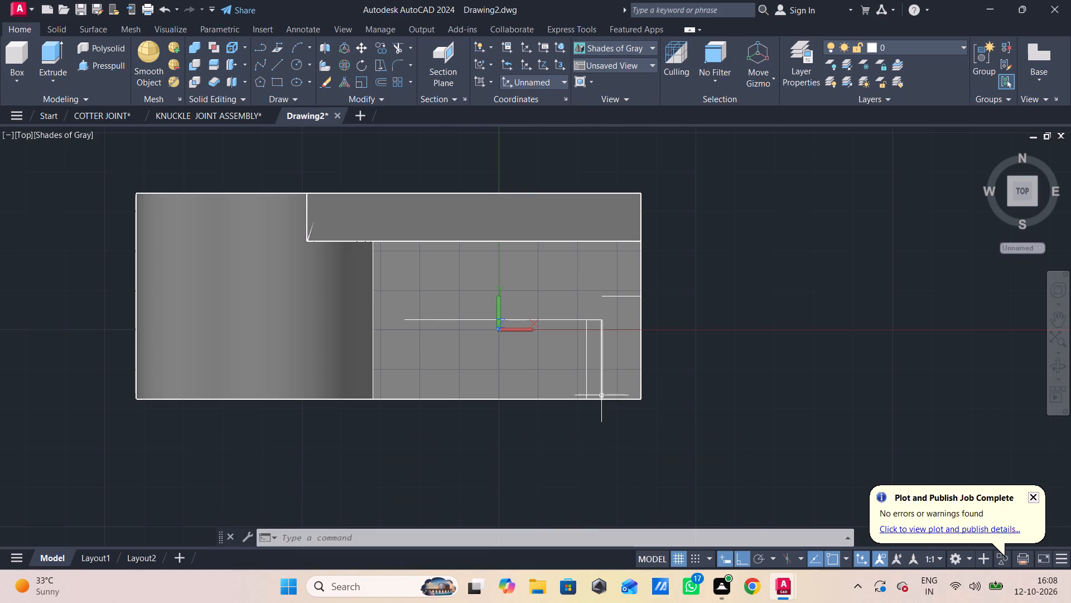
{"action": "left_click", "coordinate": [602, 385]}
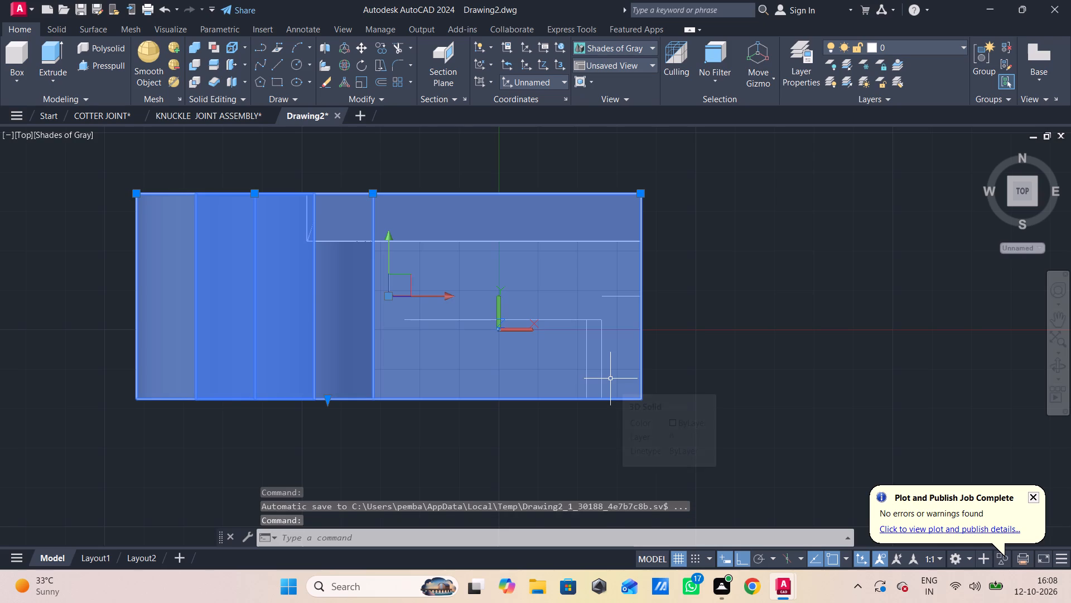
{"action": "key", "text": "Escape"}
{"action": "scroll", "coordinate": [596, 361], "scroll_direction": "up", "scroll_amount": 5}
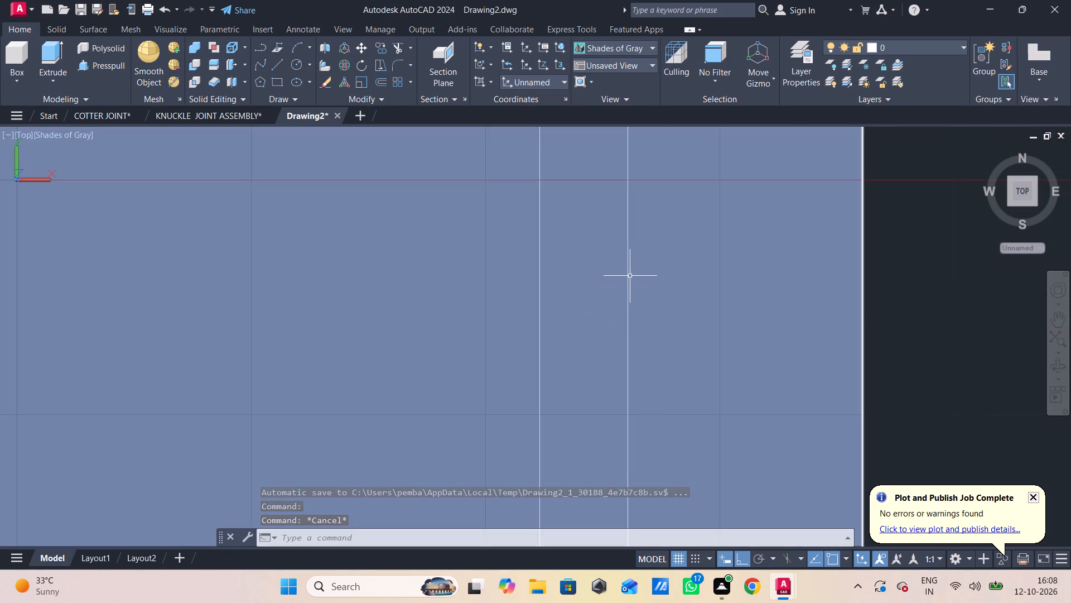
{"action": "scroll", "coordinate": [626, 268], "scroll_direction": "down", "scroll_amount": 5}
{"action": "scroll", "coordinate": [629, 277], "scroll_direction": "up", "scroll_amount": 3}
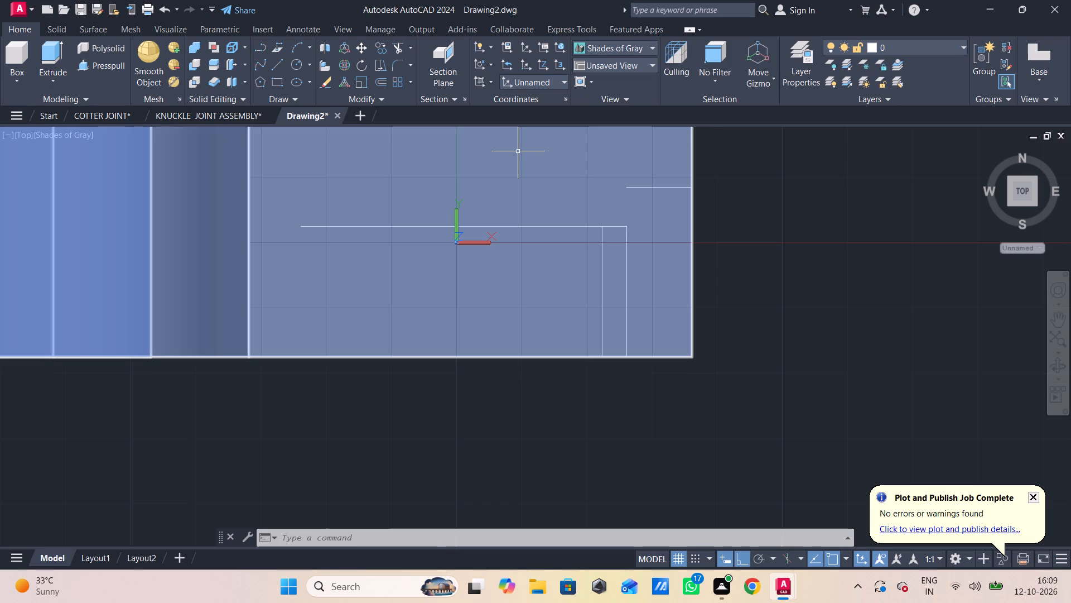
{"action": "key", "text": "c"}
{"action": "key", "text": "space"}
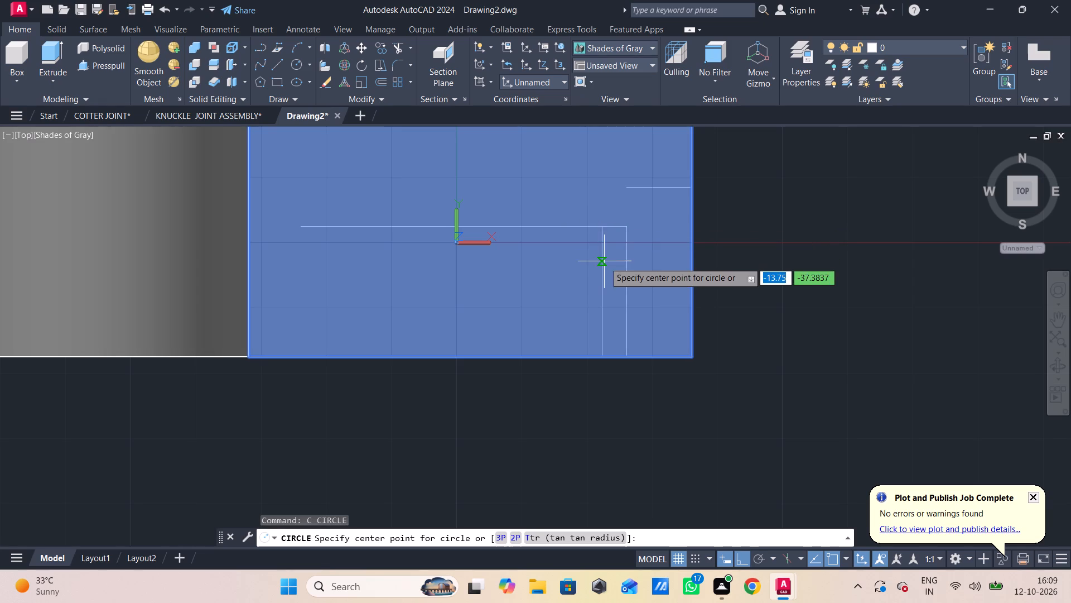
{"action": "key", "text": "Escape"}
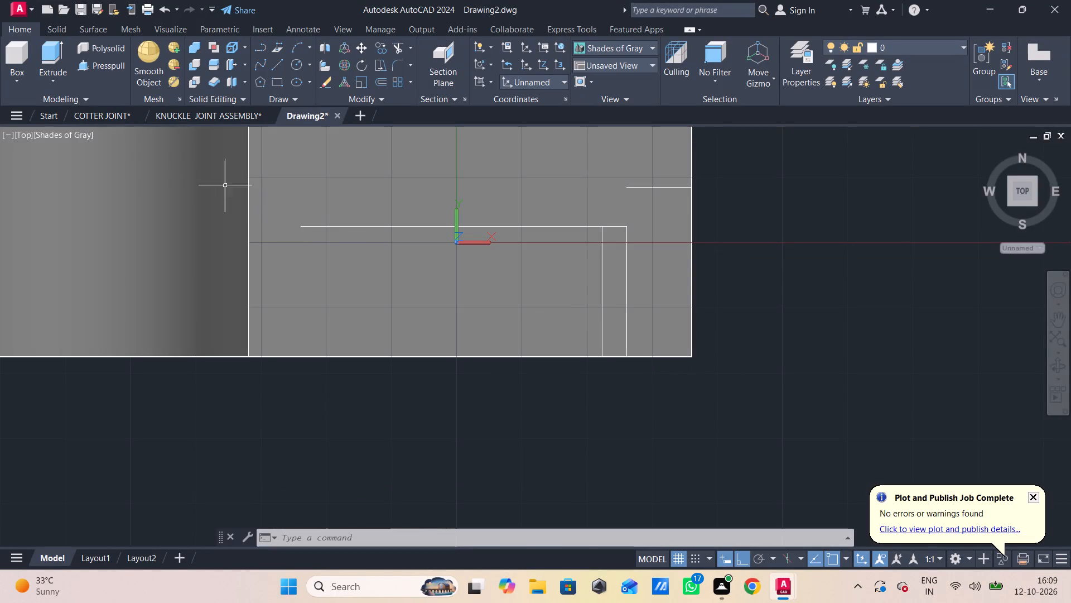
Change the visual style to 2D Wireframe.
{"action": "left_click", "coordinate": [59, 139]}
{"action": "left_click", "coordinate": [79, 165]}
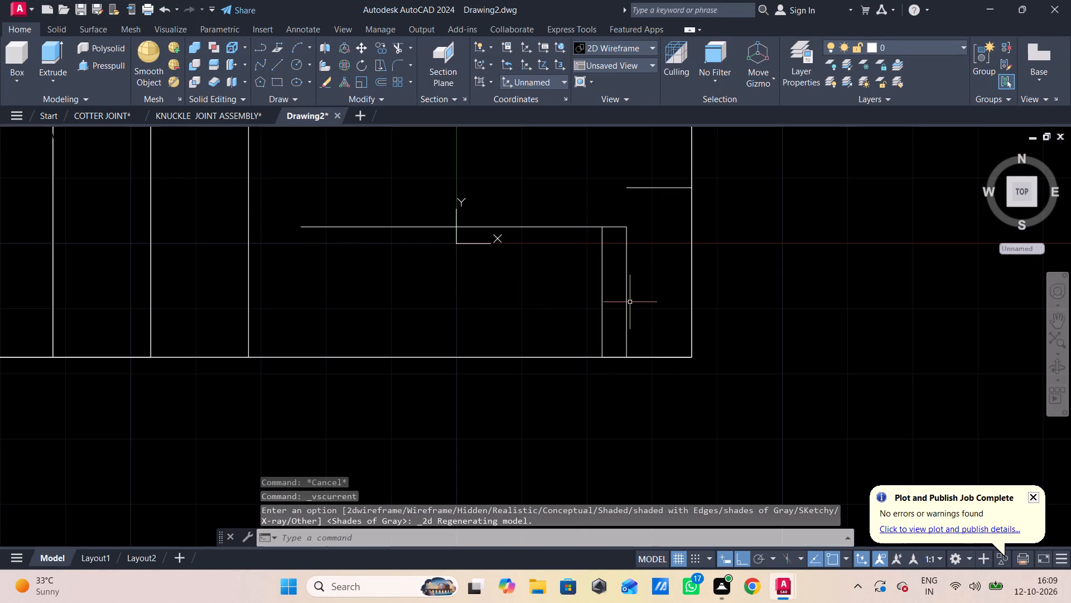
Erase the two parallel 20-long lines and the construction segments lying along the arm's long edge beside them.
{"action": "left_click", "coordinate": [640, 276]}
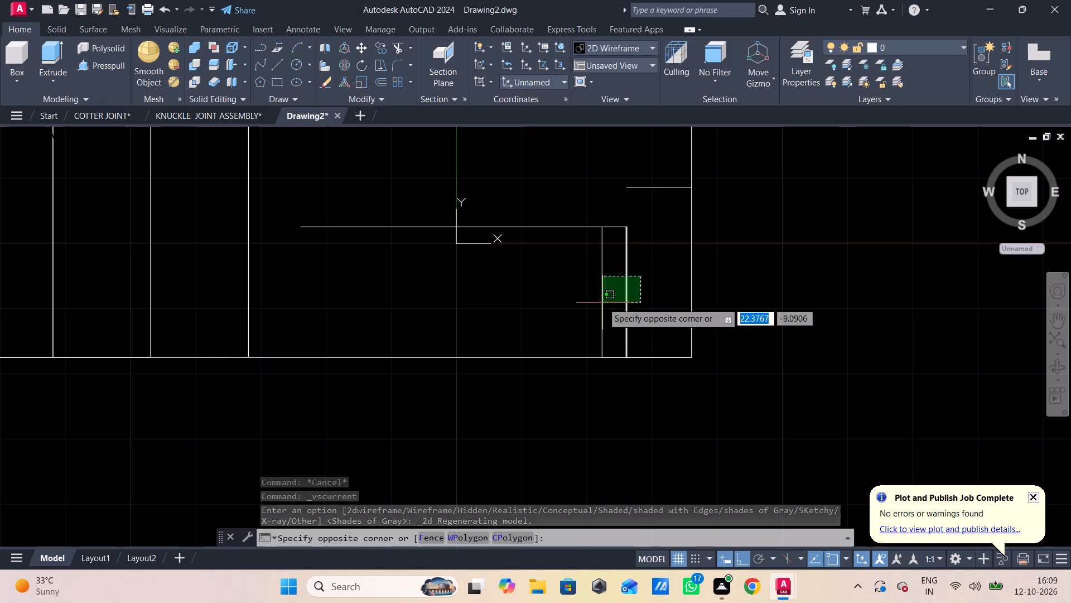
{"action": "left_click", "coordinate": [577, 314]}
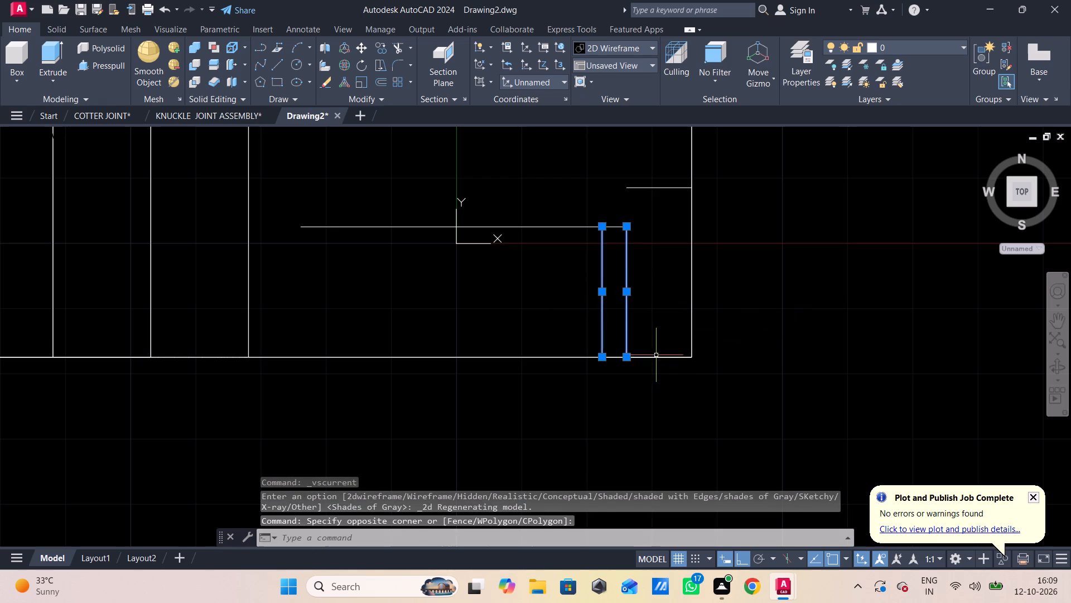
{"action": "left_click", "coordinate": [656, 357]}
{"action": "key", "text": "Delete"}
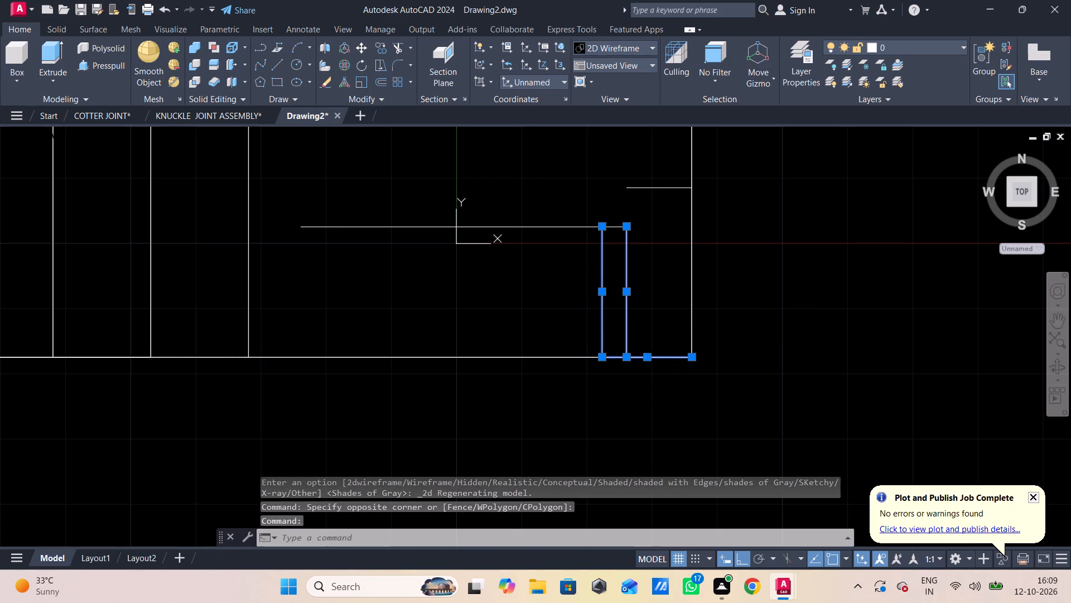
{"action": "left_click", "coordinate": [657, 358]}
{"action": "key", "text": "Delete"}
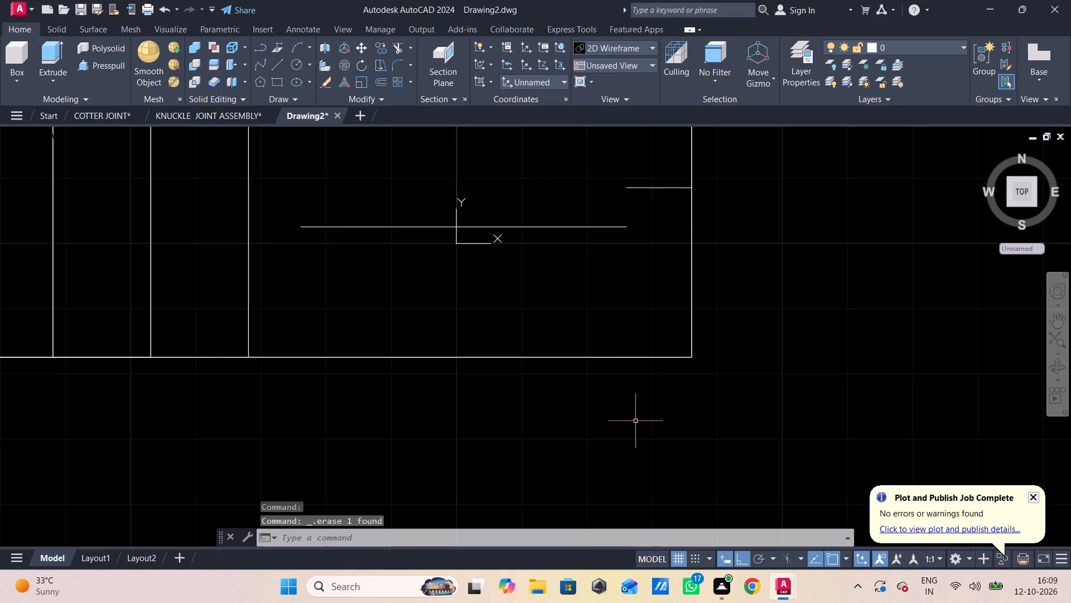
Draw a 17.5-long line from the free-end corner along the arm's long edge, continued by a 20-long perpendicular segment into the arm.
{"action": "key", "text": "l"}
{"action": "key", "text": "Return"}
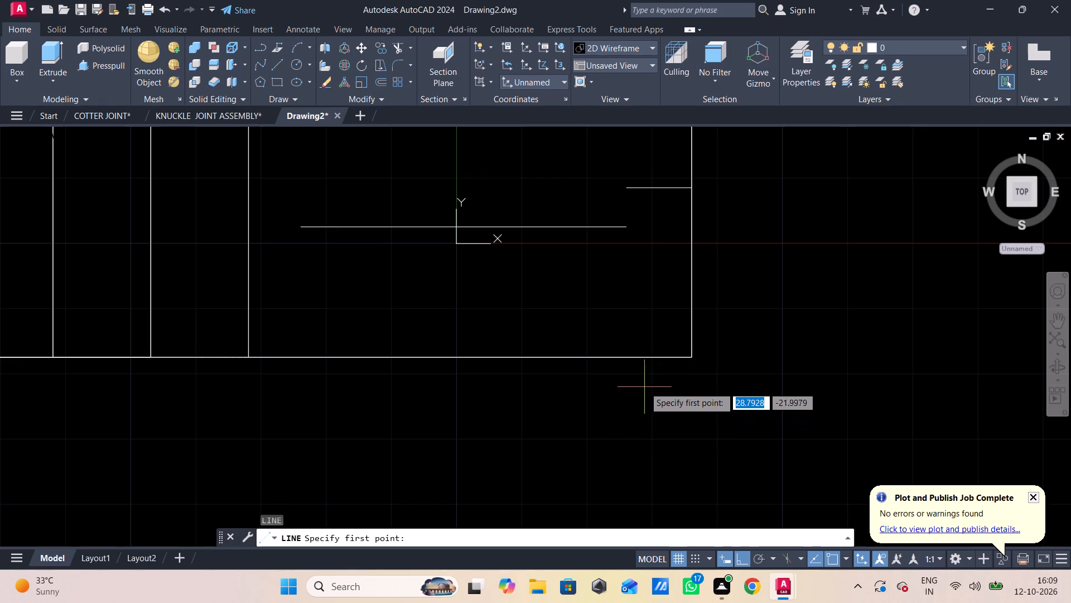
{"action": "left_click", "coordinate": [689, 360]}
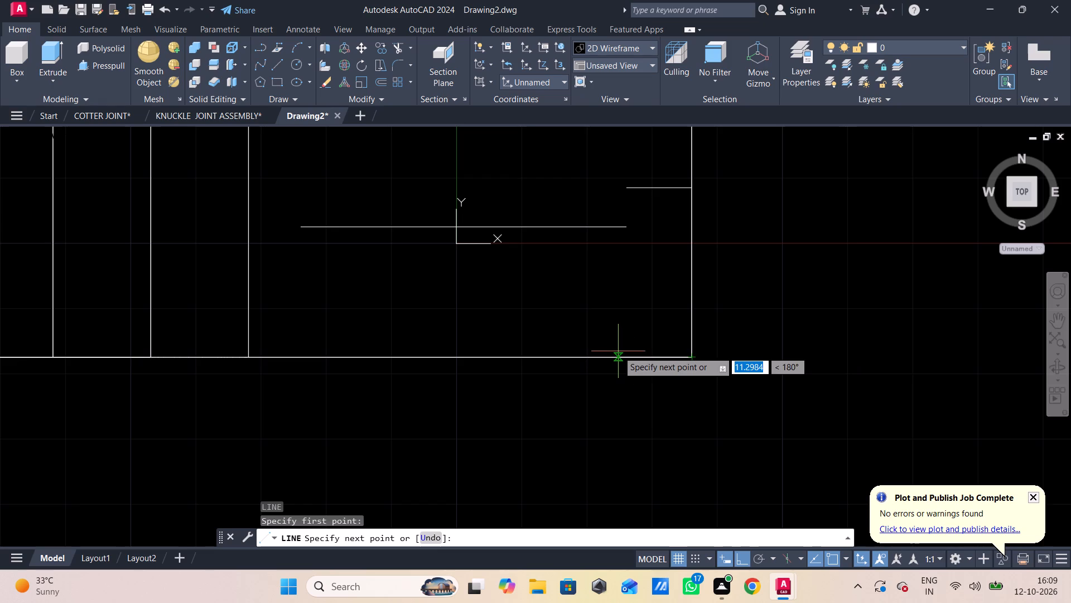
{"action": "type", "text": "17.5"}
{"action": "key", "text": "Return"}
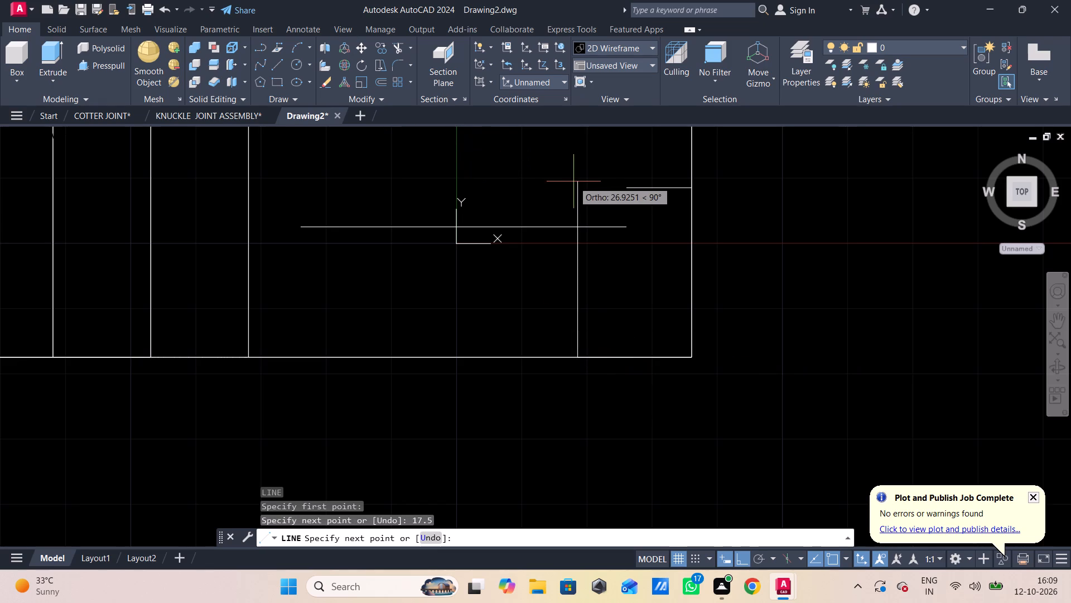
{"action": "type", "text": "20"}
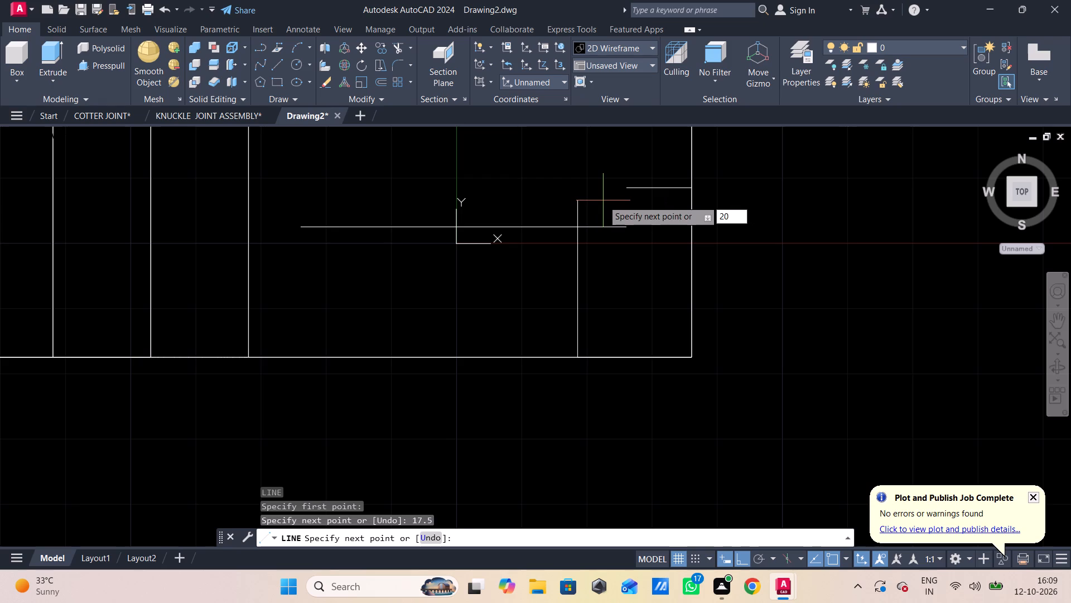
{"action": "key", "text": "Return"}
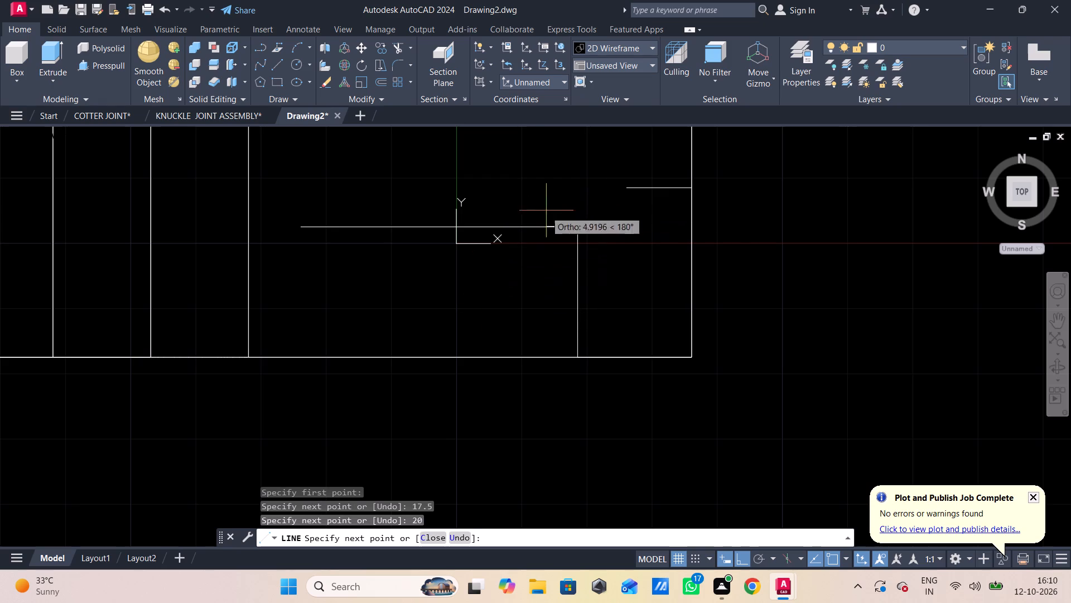
{"action": "key", "text": "Escape"}
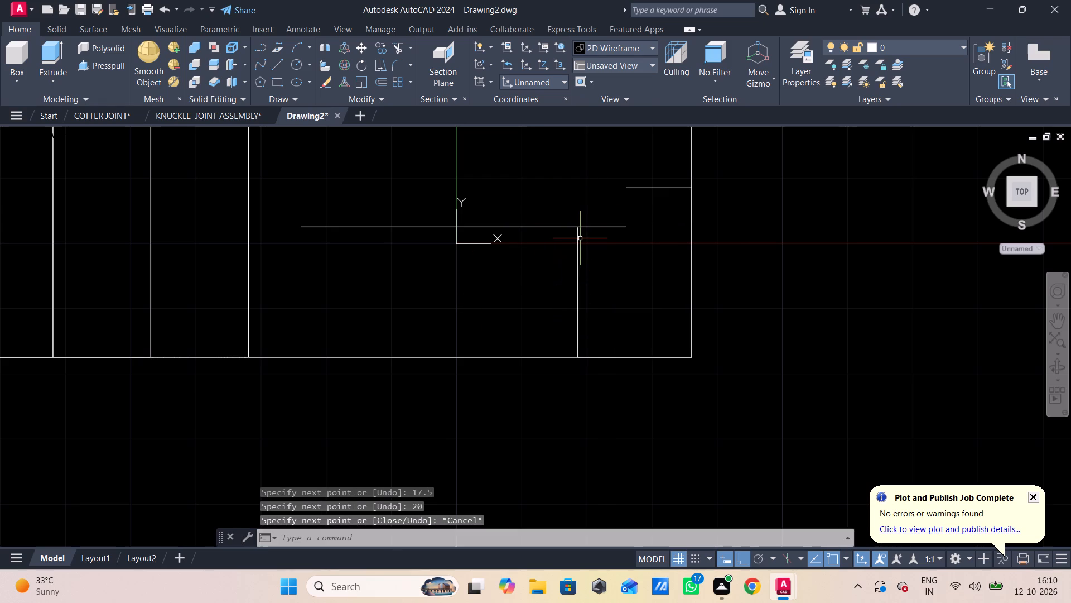
Draw a circle of radius 7.5 centred on the inner end of the 20-long perpendicular segment.
{"action": "type", "text": "c"}
{"action": "key", "text": "space"}
{"action": "left_click", "coordinate": [581, 233]}
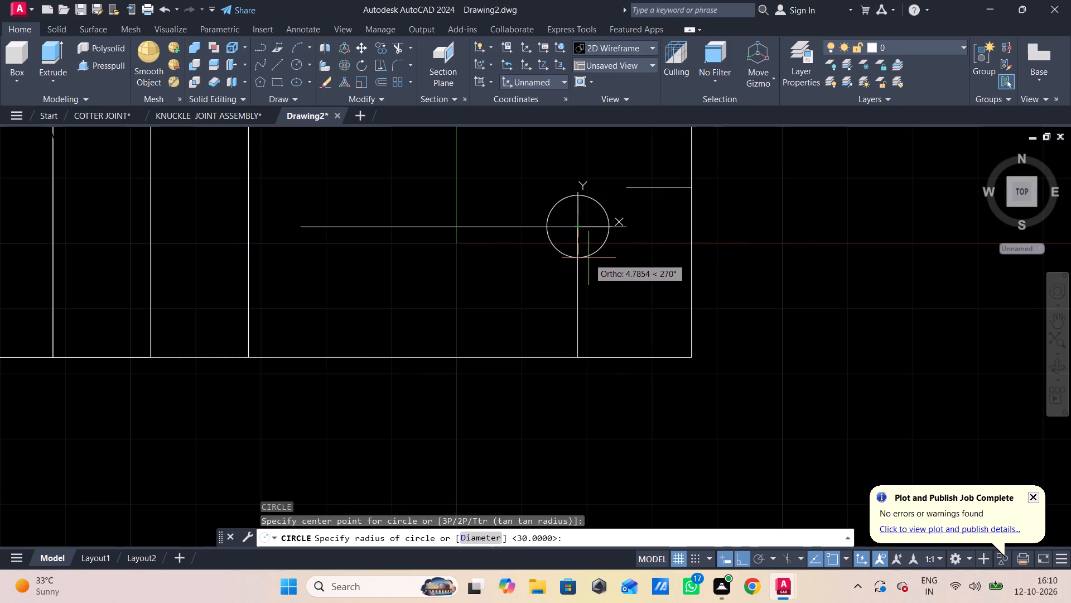
{"action": "type", "text": "7.5"}
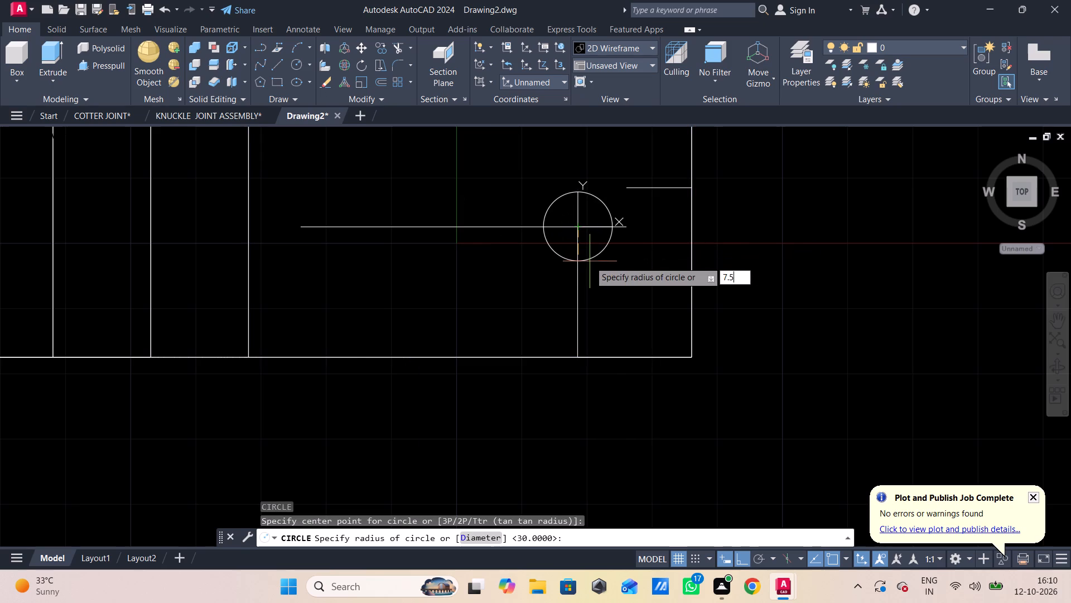
{"action": "key", "text": "Return"}
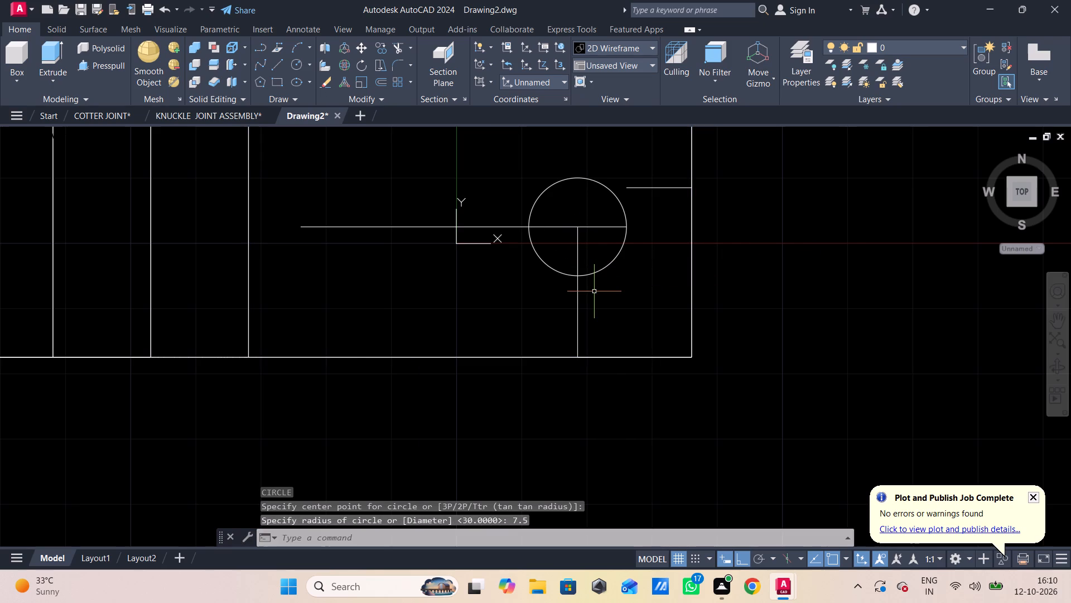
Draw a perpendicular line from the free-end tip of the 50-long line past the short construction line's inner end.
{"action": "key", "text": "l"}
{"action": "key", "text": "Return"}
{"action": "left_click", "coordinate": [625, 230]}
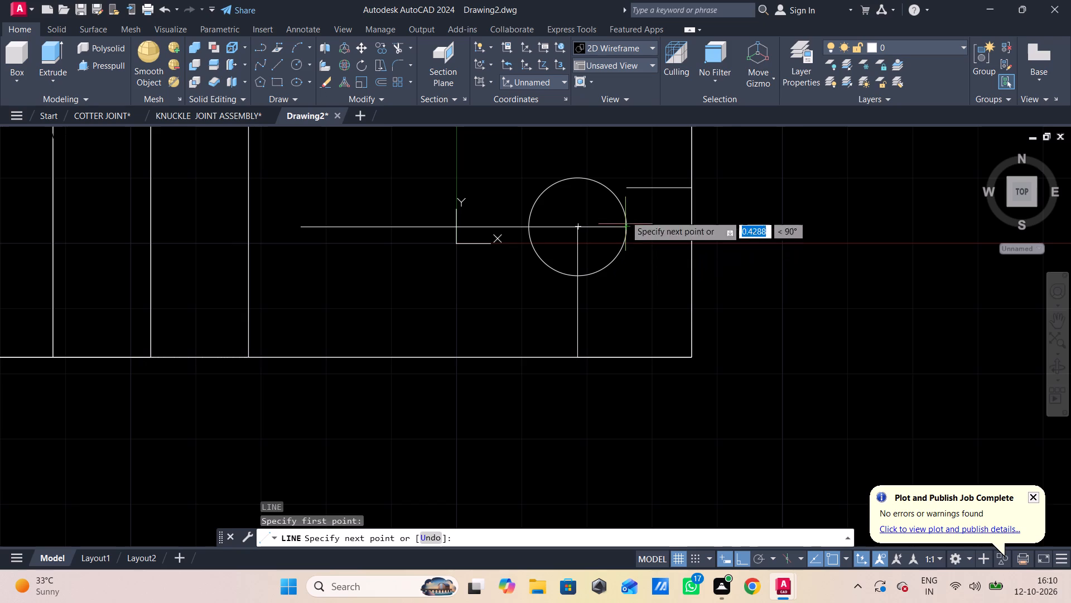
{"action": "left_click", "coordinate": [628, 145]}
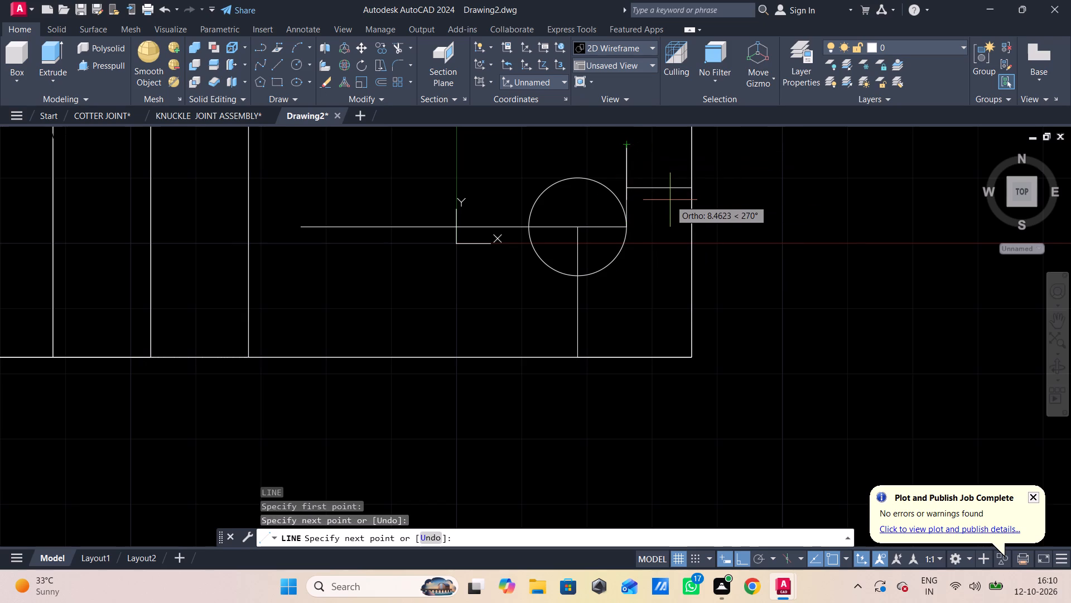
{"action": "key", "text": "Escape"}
Measure the short construction line at the arm's free end with an aligned dimension.
{"action": "type", "text": "da"}
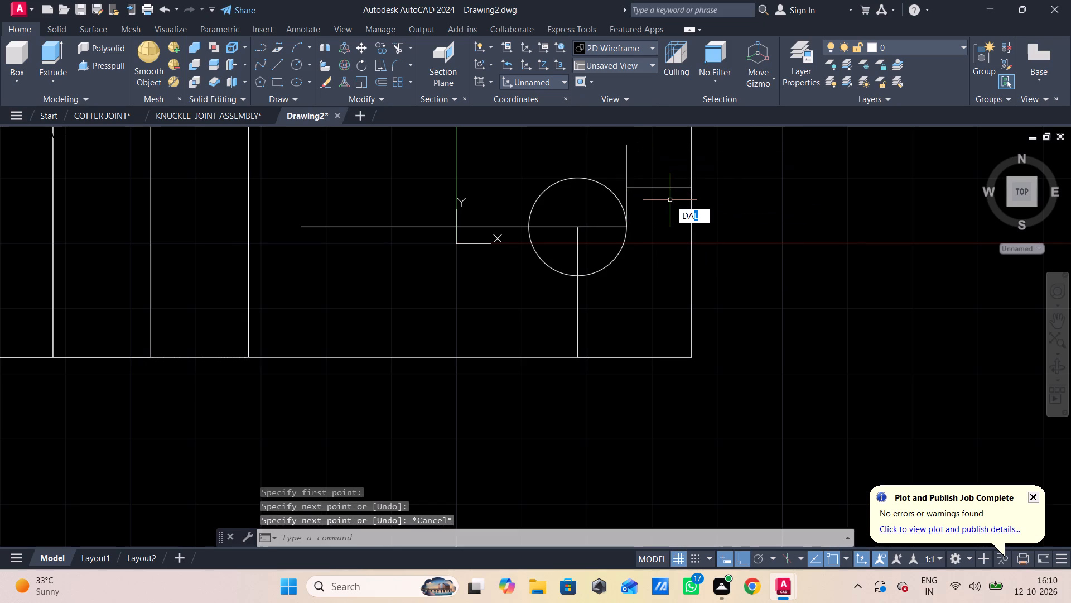
{"action": "type", "text": "l"}
{"action": "key", "text": "space"}
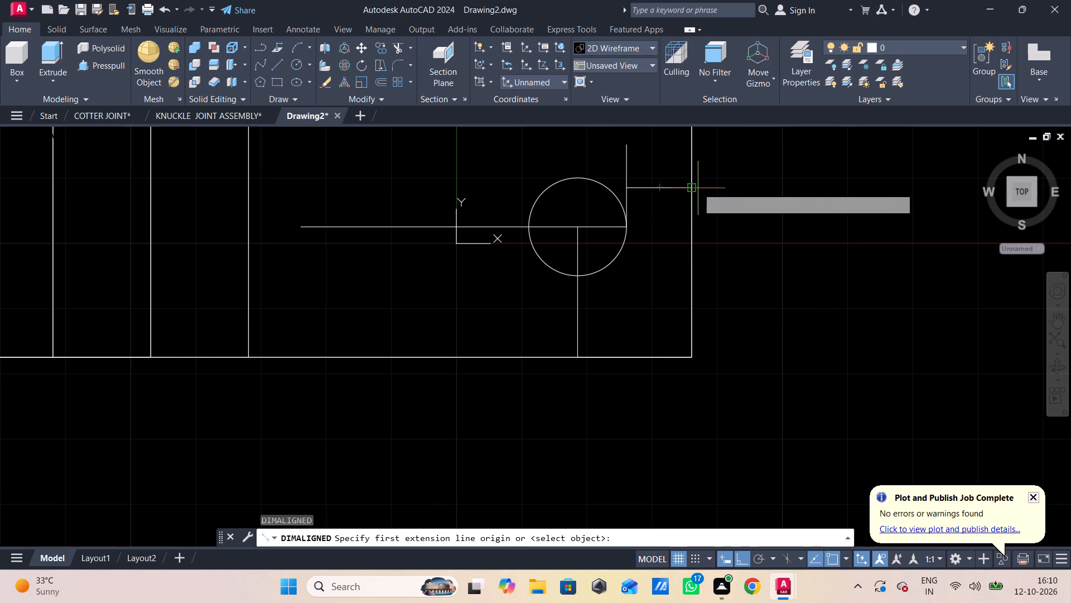
{"action": "left_click", "coordinate": [696, 189]}
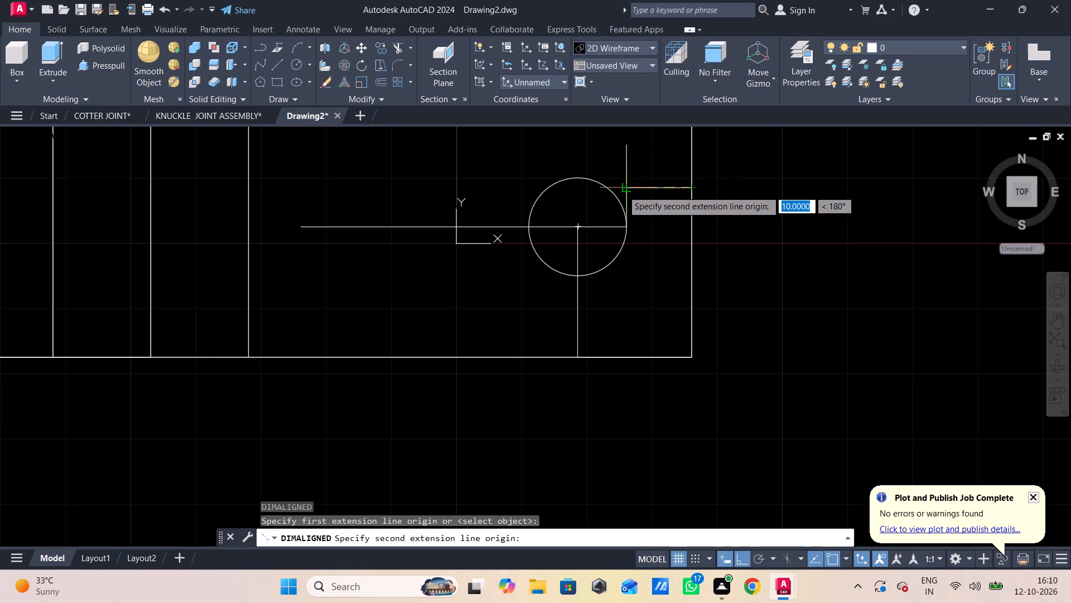
{"action": "left_click", "coordinate": [623, 190]}
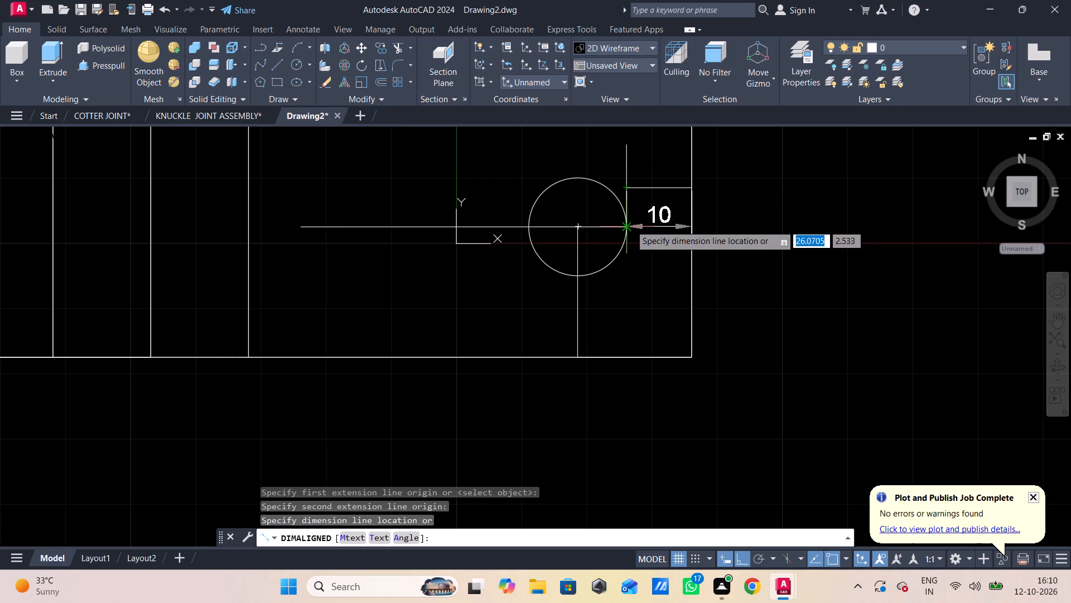
{"action": "key", "text": "Escape"}
Erase the short construction line, the perpendicular line at its inner end, and the 20-long segment locating the circle's centre.
{"action": "left_click", "coordinate": [629, 187]}
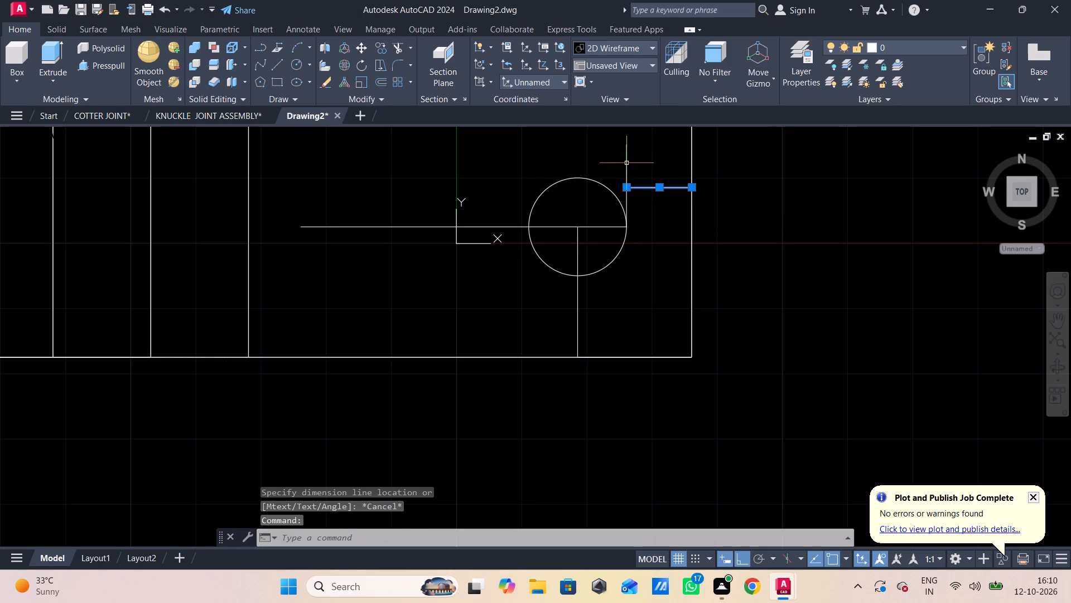
{"action": "left_click", "coordinate": [626, 161]}
{"action": "key", "text": "Delete"}
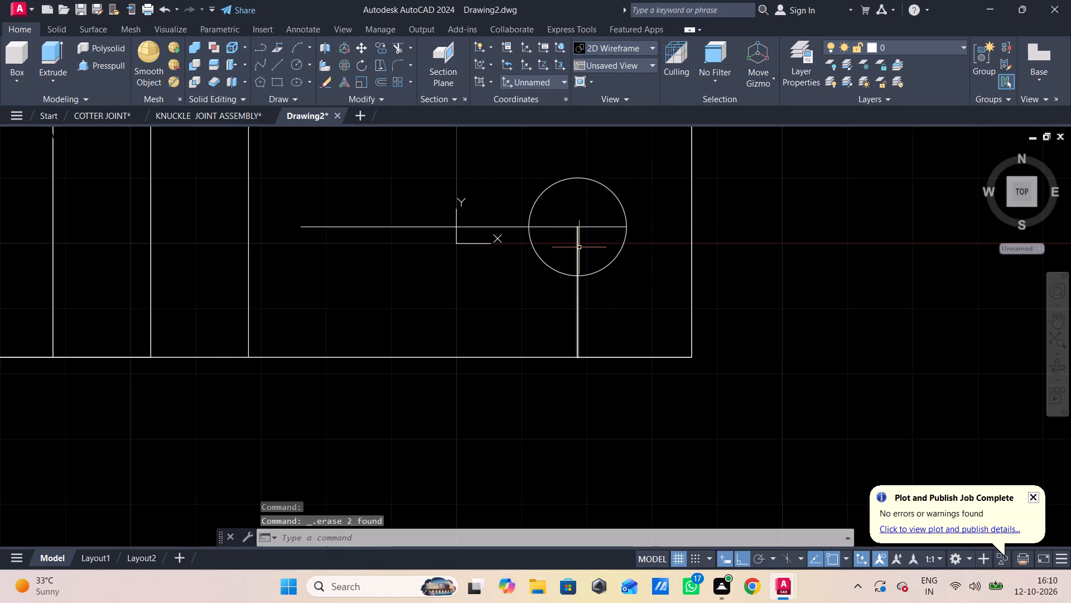
{"action": "left_click", "coordinate": [579, 247]}
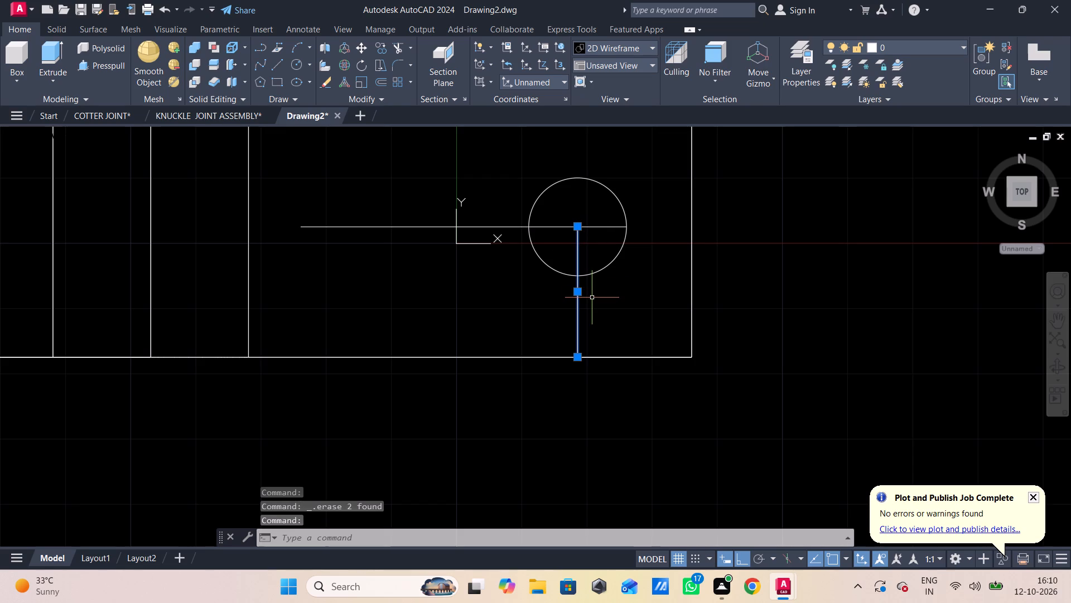
{"action": "key", "text": "Delete"}
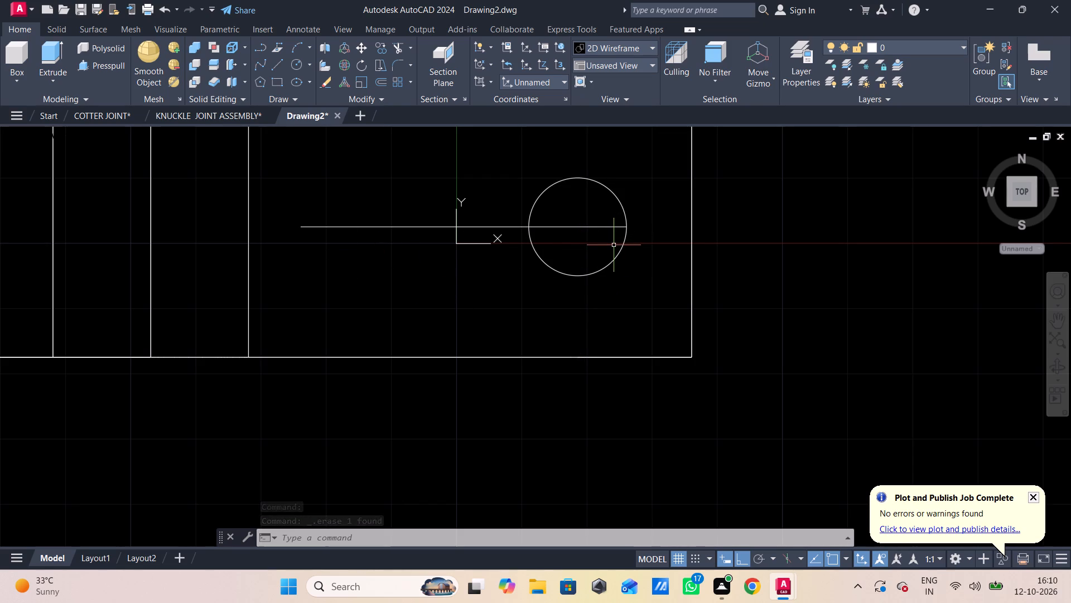
Copy the circle 35 along the 50-long line so its outer quadrant meets the line's eye-side end.
{"action": "left_click", "coordinate": [532, 239]}
{"action": "key", "text": "c"}
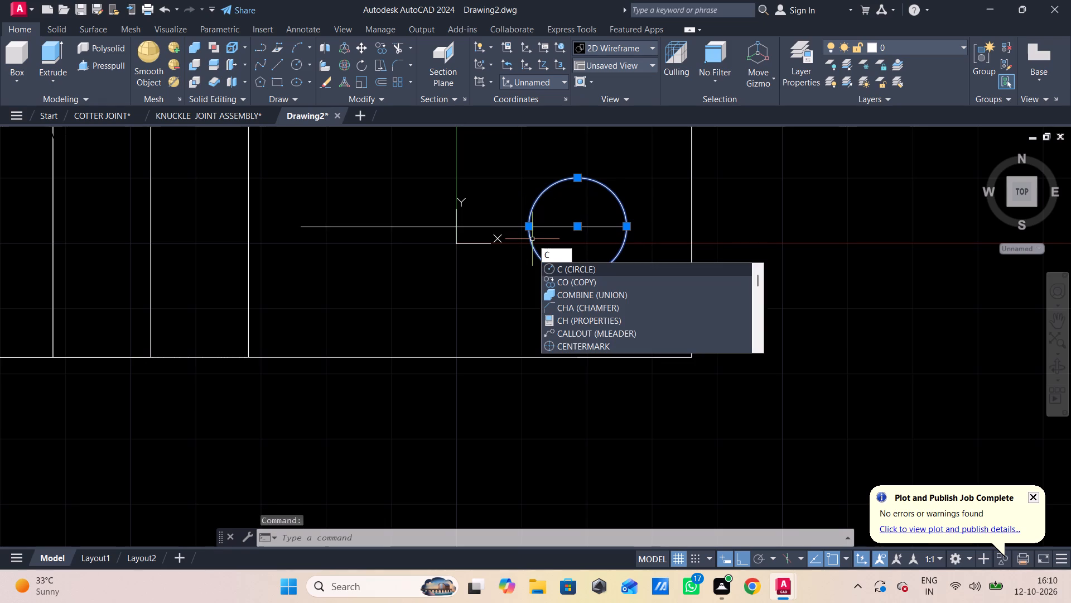
{"action": "left_click", "coordinate": [557, 280]}
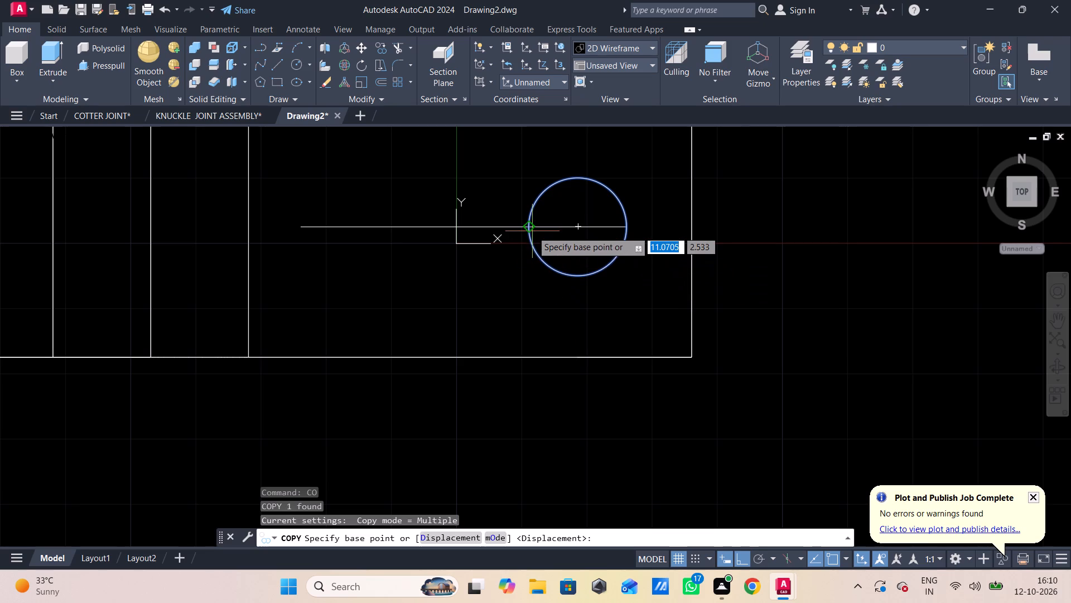
{"action": "left_click", "coordinate": [530, 228]}
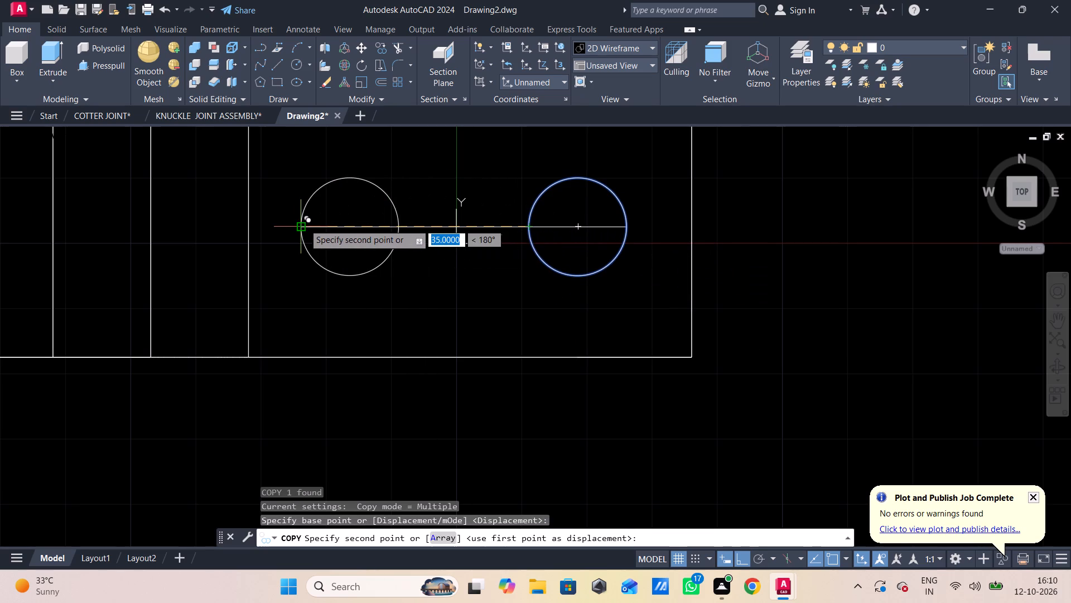
{"action": "left_click", "coordinate": [304, 224]}
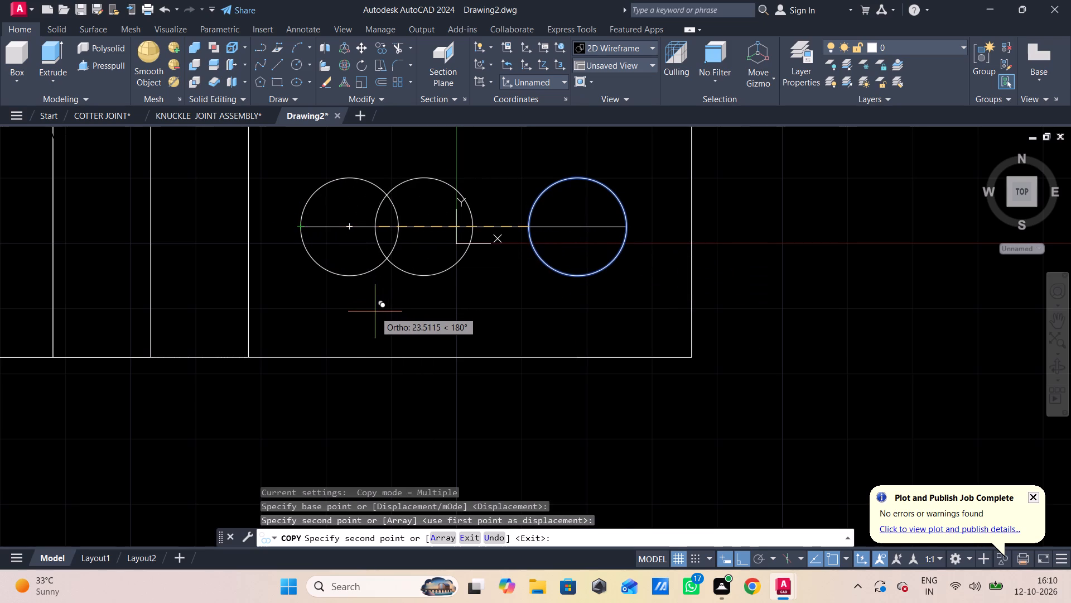
{"action": "key", "text": "Escape"}
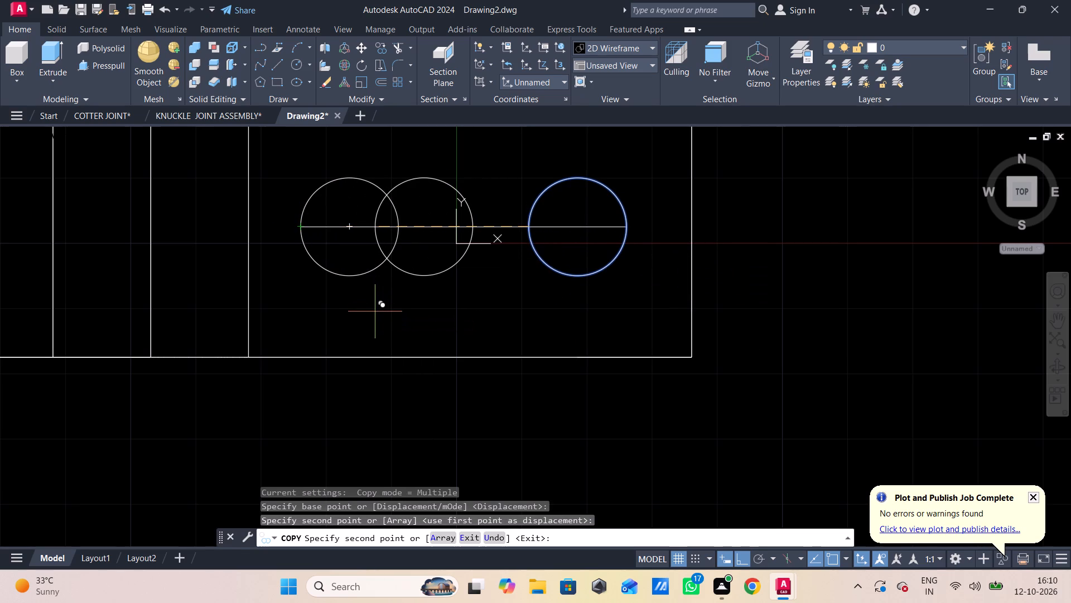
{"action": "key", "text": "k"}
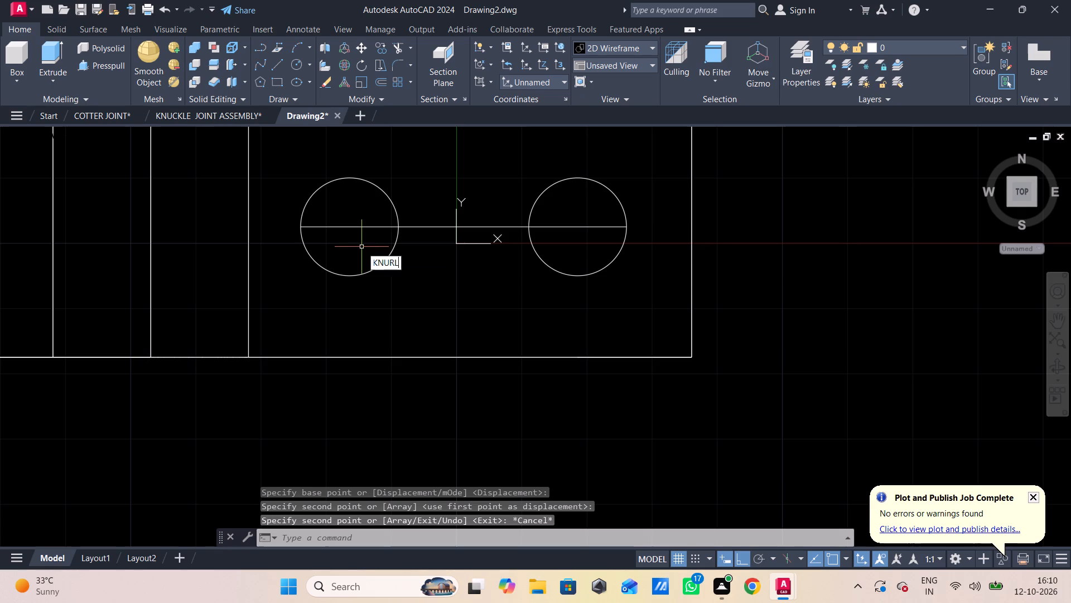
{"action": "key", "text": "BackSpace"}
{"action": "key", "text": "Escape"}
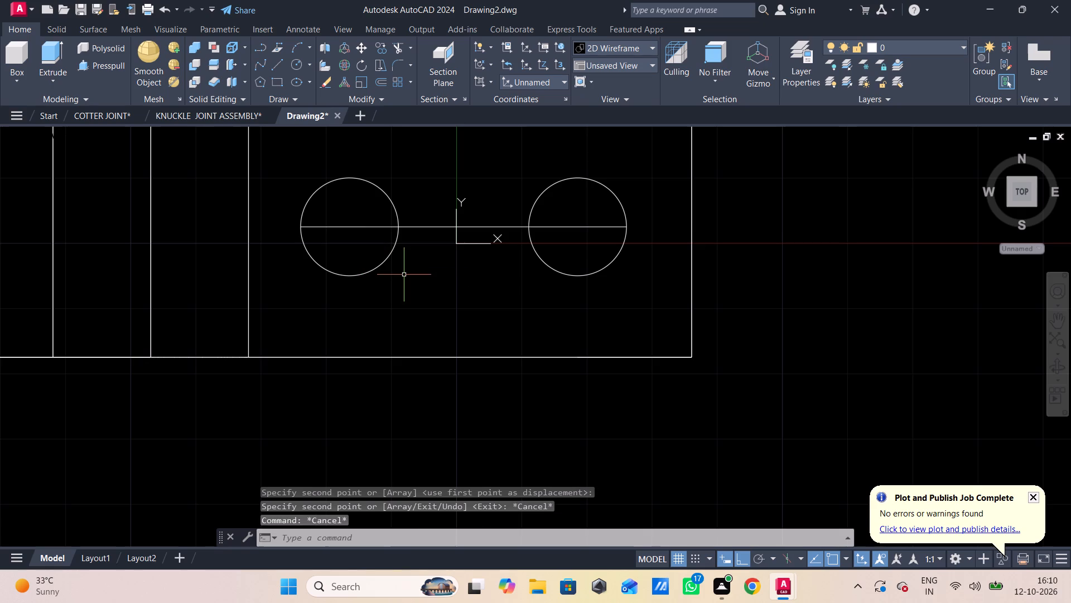
Draw a perpendicular line from the copied circle's centre past its edge toward the arm's long edge.
{"action": "key", "text": "l"}
{"action": "key", "text": "Return"}
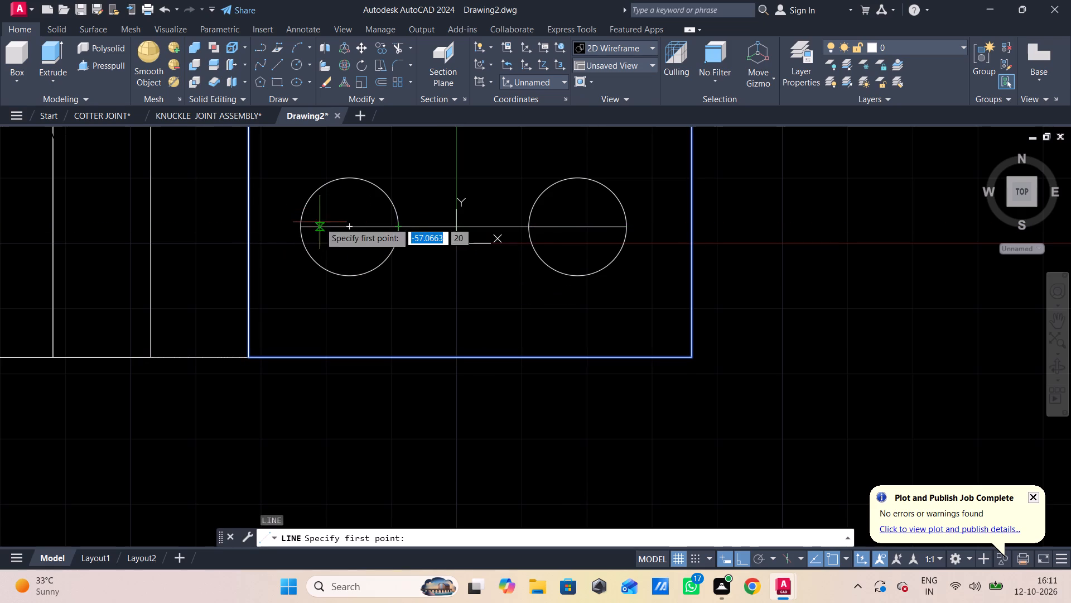
{"action": "left_click", "coordinate": [346, 226]}
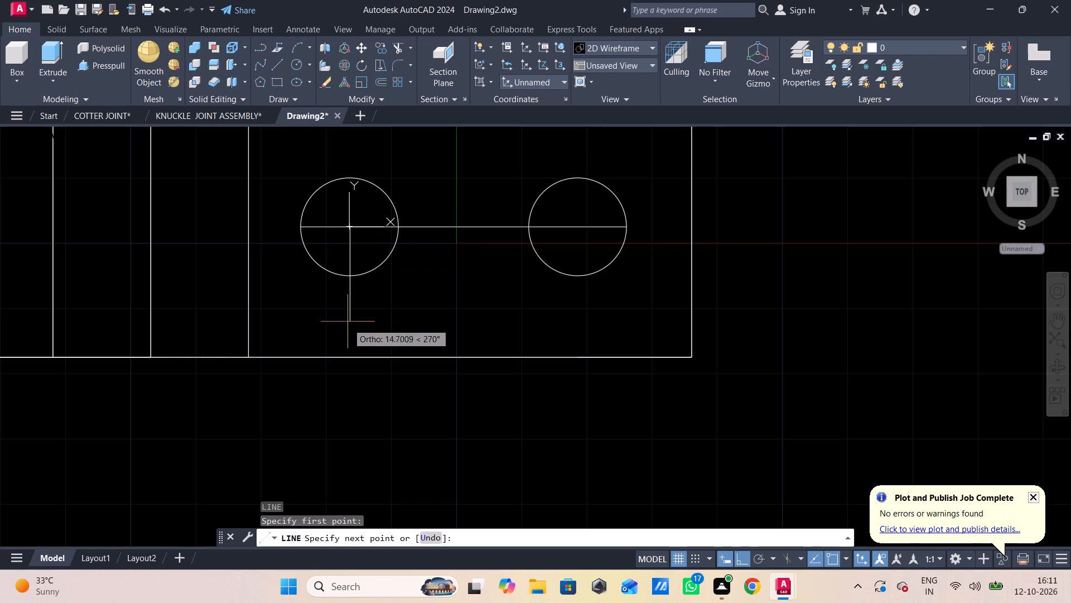
{"action": "left_click", "coordinate": [348, 336]}
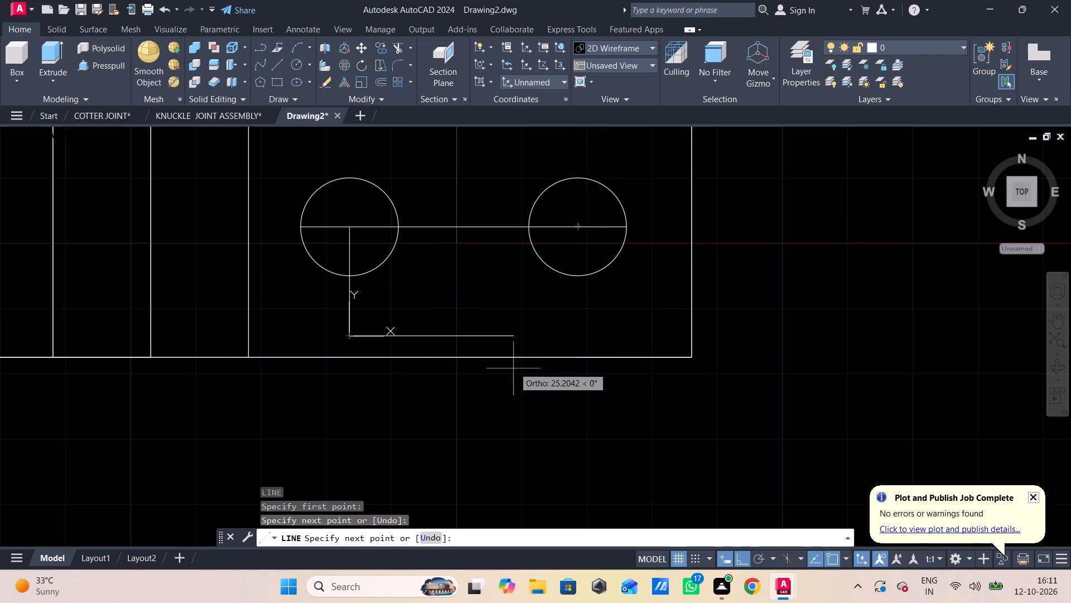
{"action": "key", "text": "Escape"}
Draw a perpendicular line through the free-end circle's centre, starting inside the circle and ending beyond its edge.
{"action": "key", "text": "l"}
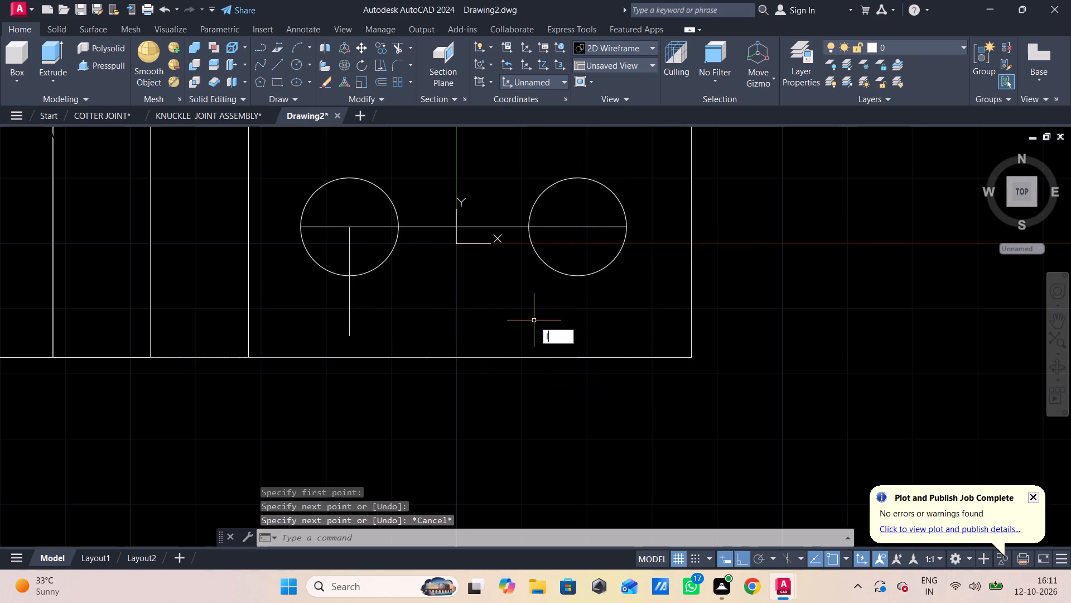
{"action": "key", "text": "space"}
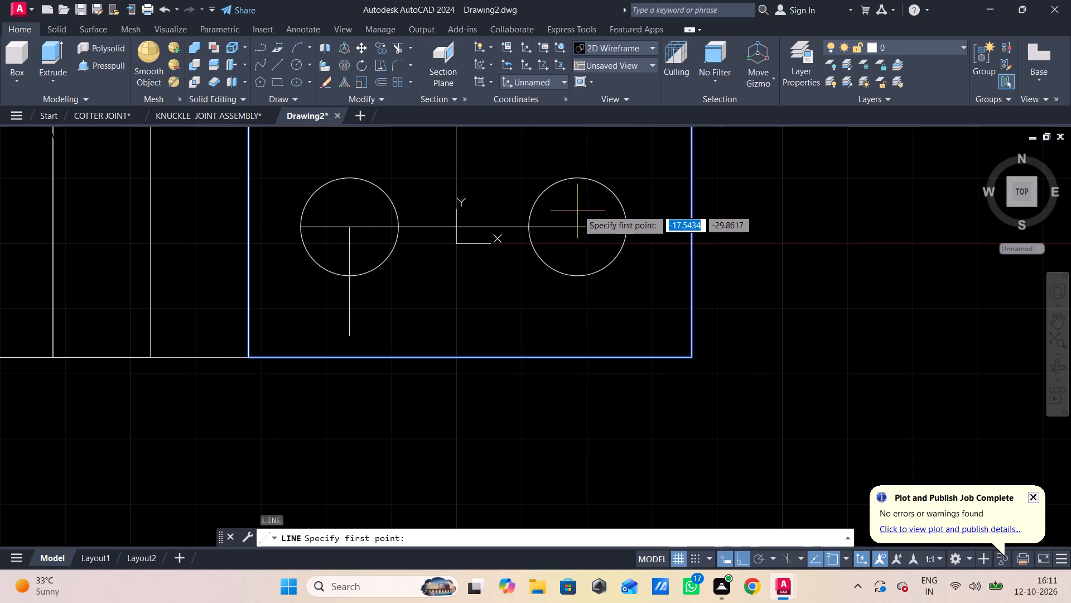
{"action": "left_click", "coordinate": [580, 190]}
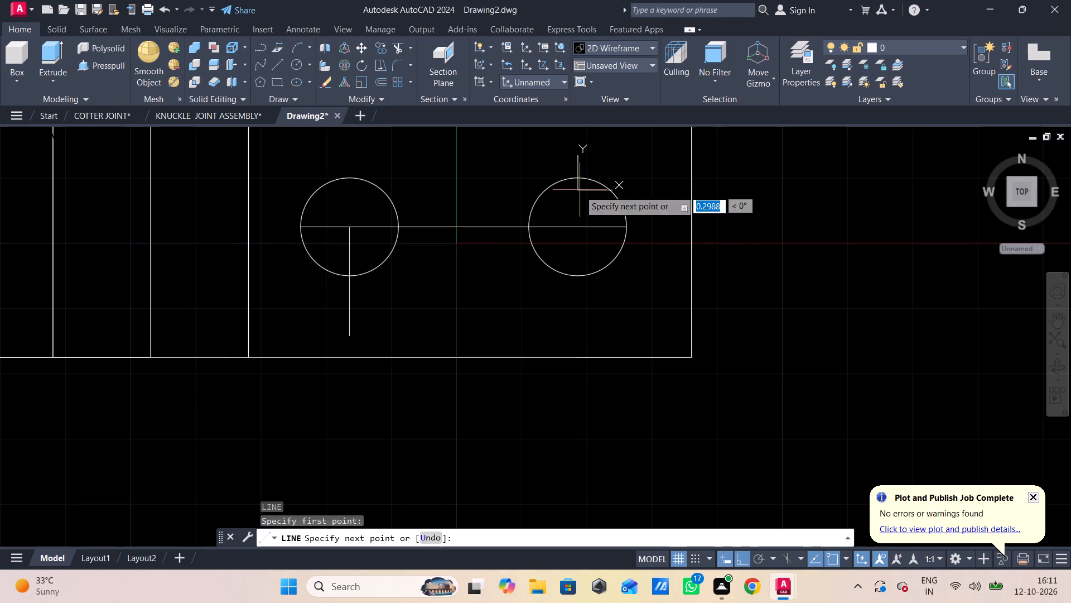
{"action": "left_click", "coordinate": [578, 310]}
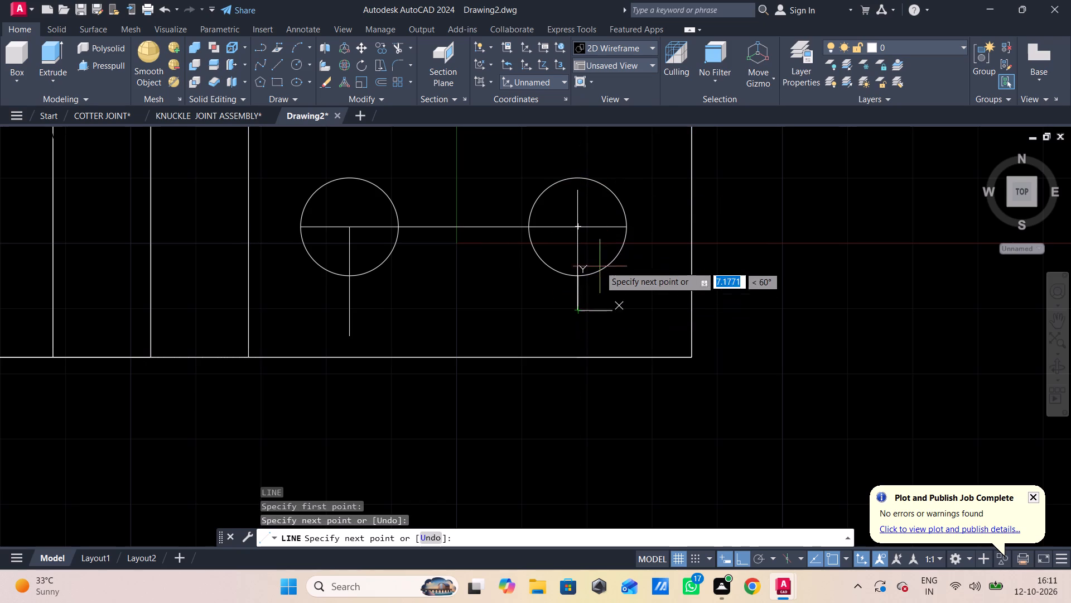
{"action": "key", "text": "Escape"}
Move each perpendicular line by its midpoint onto the centre of its circle.
{"action": "left_click", "coordinate": [577, 264]}
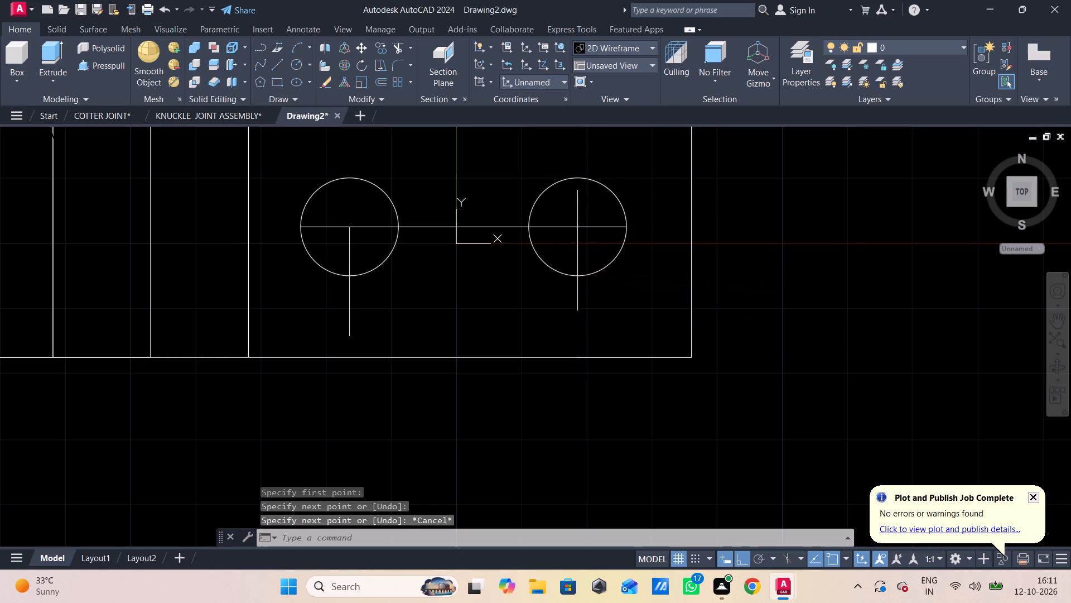
{"action": "left_click", "coordinate": [575, 247]}
{"action": "left_click", "coordinate": [575, 226]}
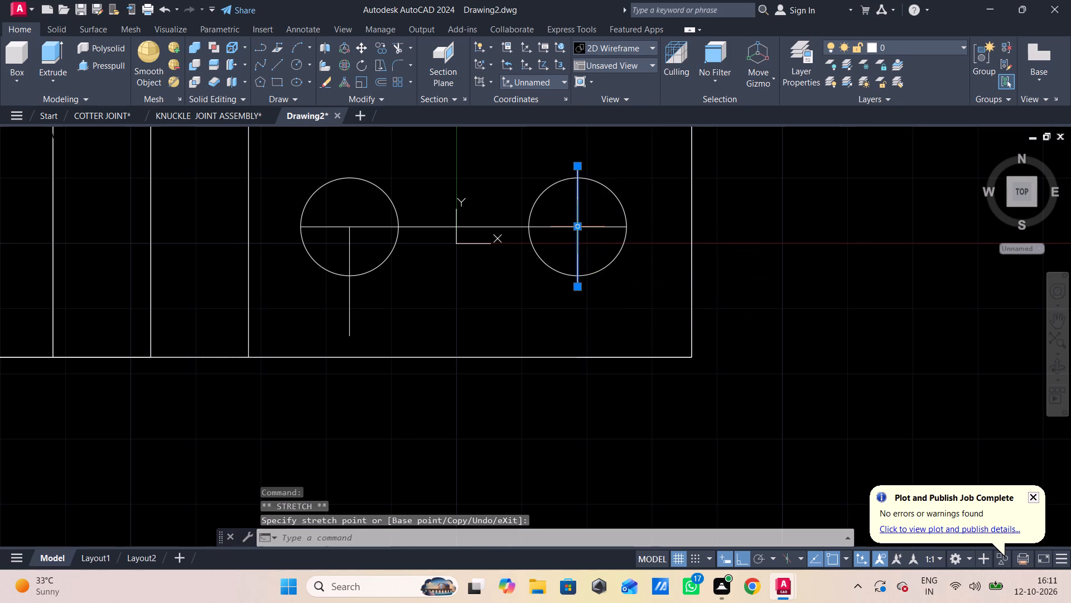
{"action": "key", "text": "Escape"}
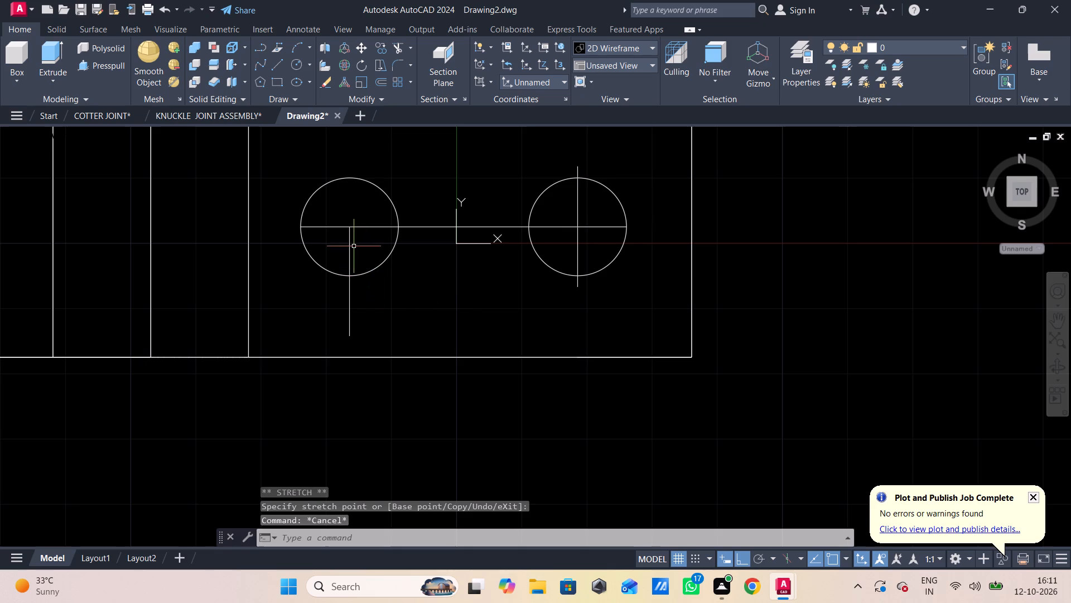
{"action": "left_click", "coordinate": [350, 245]}
{"action": "left_click", "coordinate": [350, 279]}
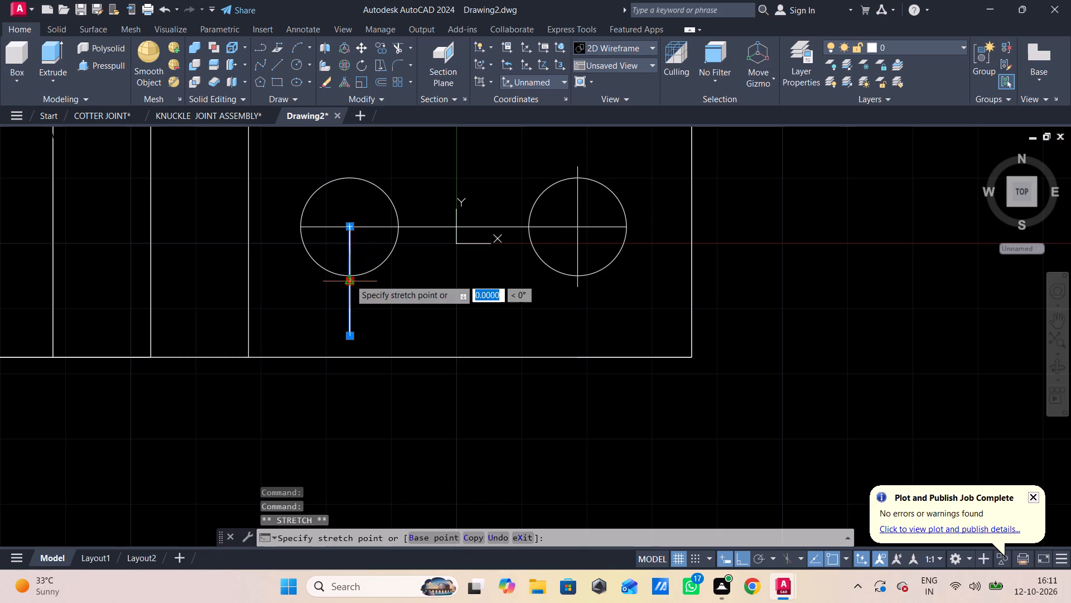
{"action": "left_click", "coordinate": [350, 227]}
{"action": "key", "text": "Escape"}
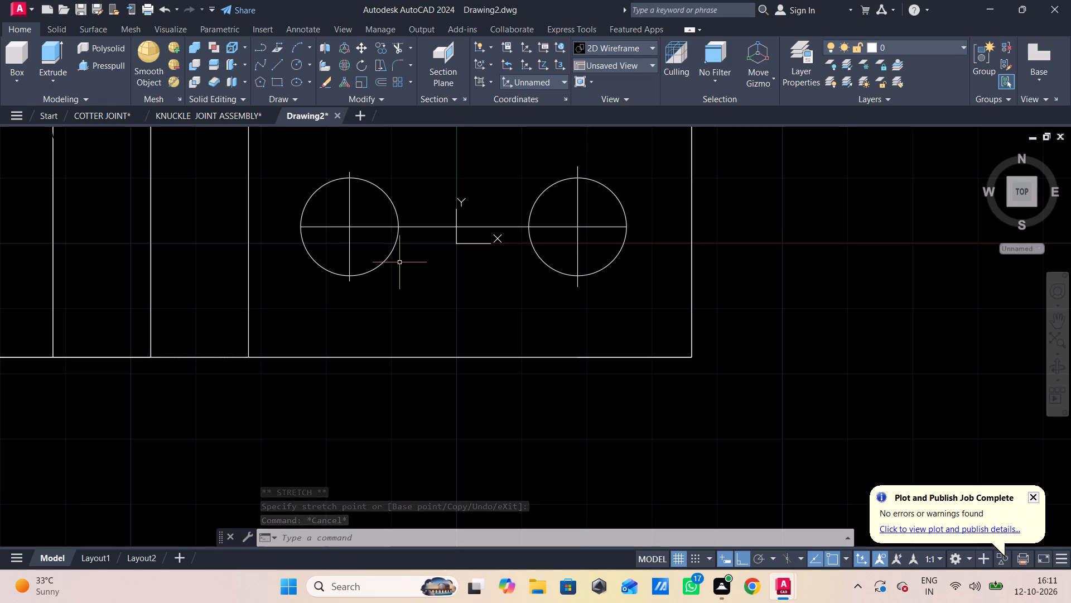
Draw two 35-long lines joining the matching upper and lower quadrants of the two circles to form the slot's straight sides.
{"action": "key", "text": "l"}
{"action": "key", "text": "Return"}
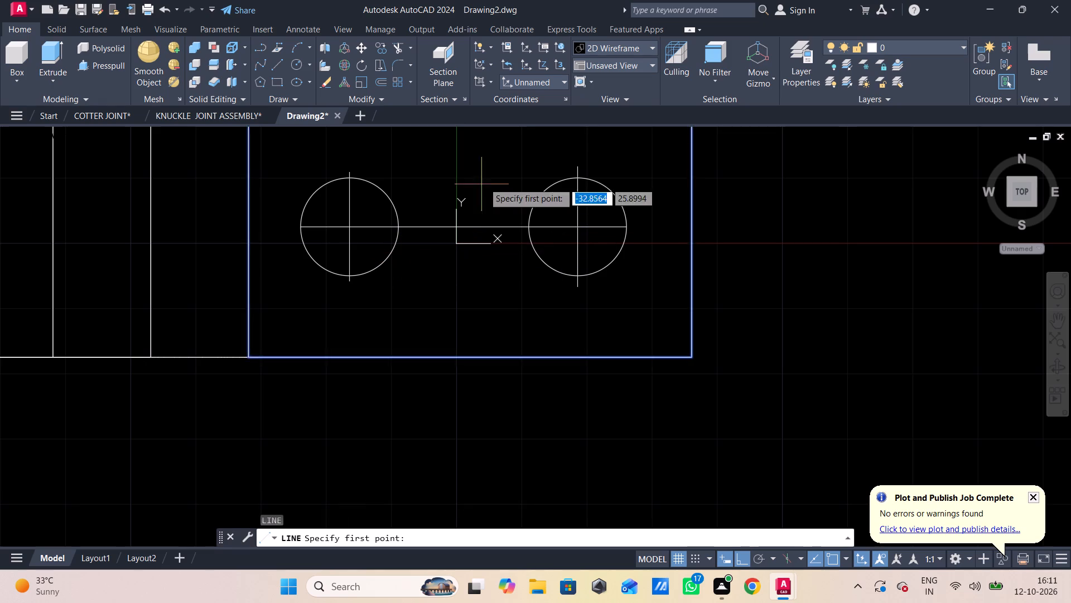
{"action": "left_click", "coordinate": [574, 178]}
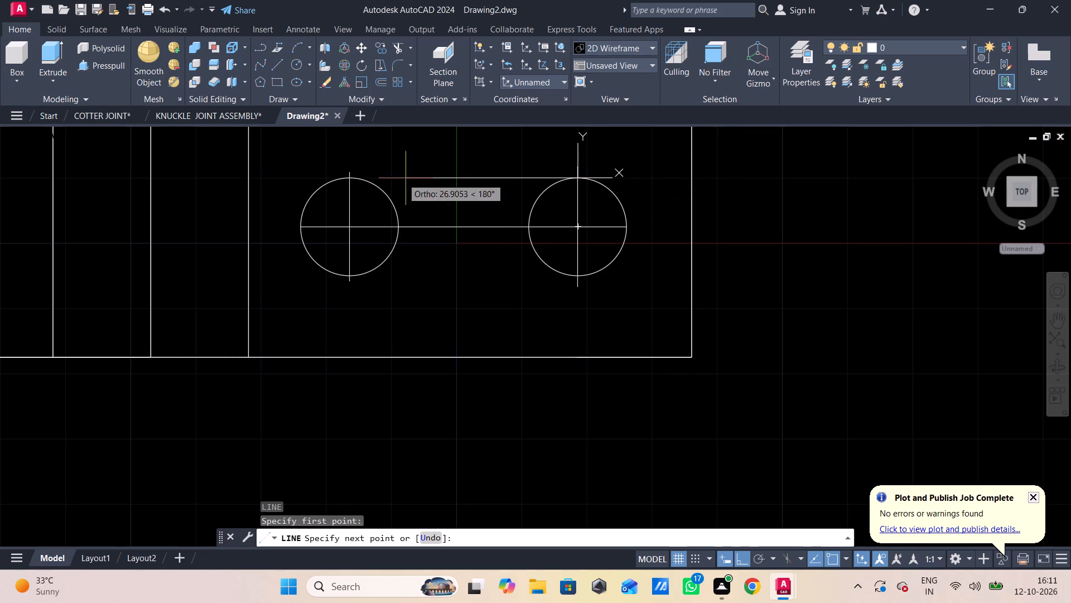
{"action": "left_click", "coordinate": [350, 181]}
{"action": "key", "text": "Escape"}
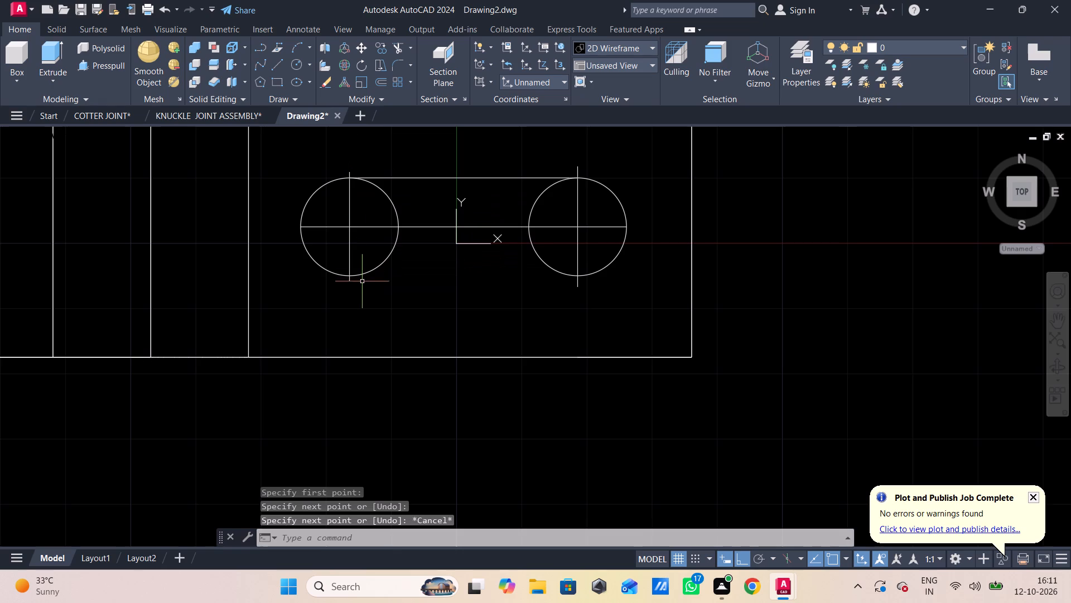
{"action": "key", "text": "l"}
{"action": "key", "text": "Return"}
{"action": "left_click", "coordinate": [346, 271]}
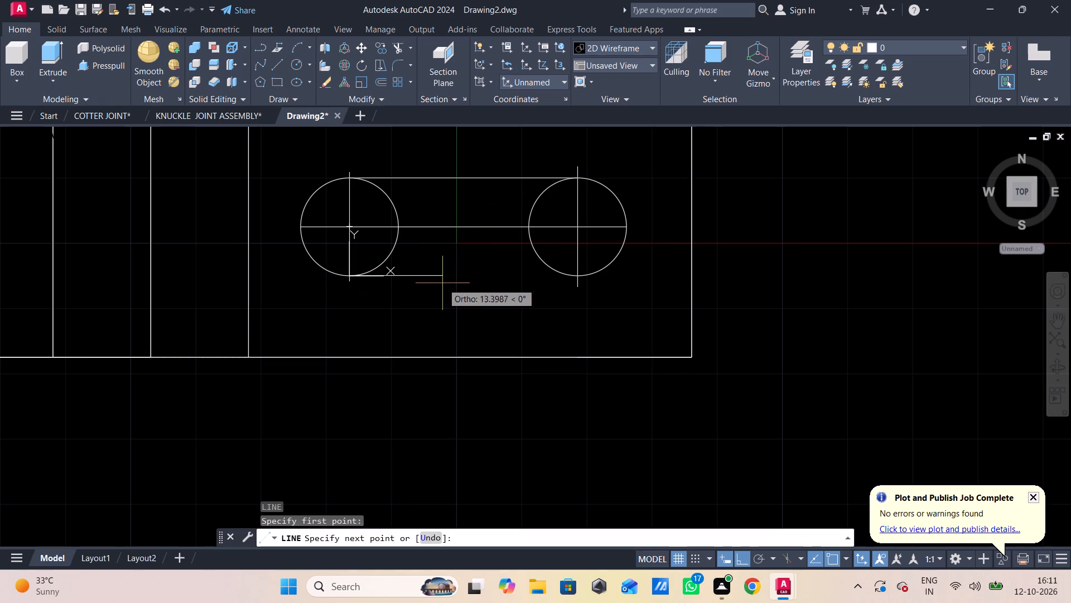
{"action": "left_click", "coordinate": [577, 276]}
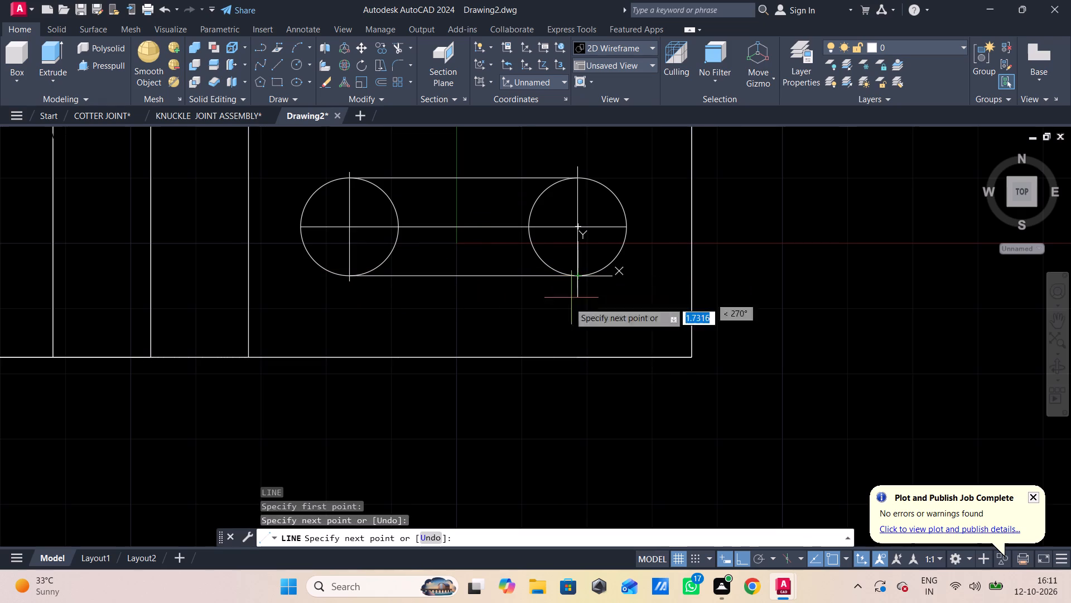
{"action": "key", "text": "Escape"}
Trim away the circles' inner halves, the centre line and the perpendicular lines, leaving only the closed slot outline.
{"action": "type", "text": "tr"}
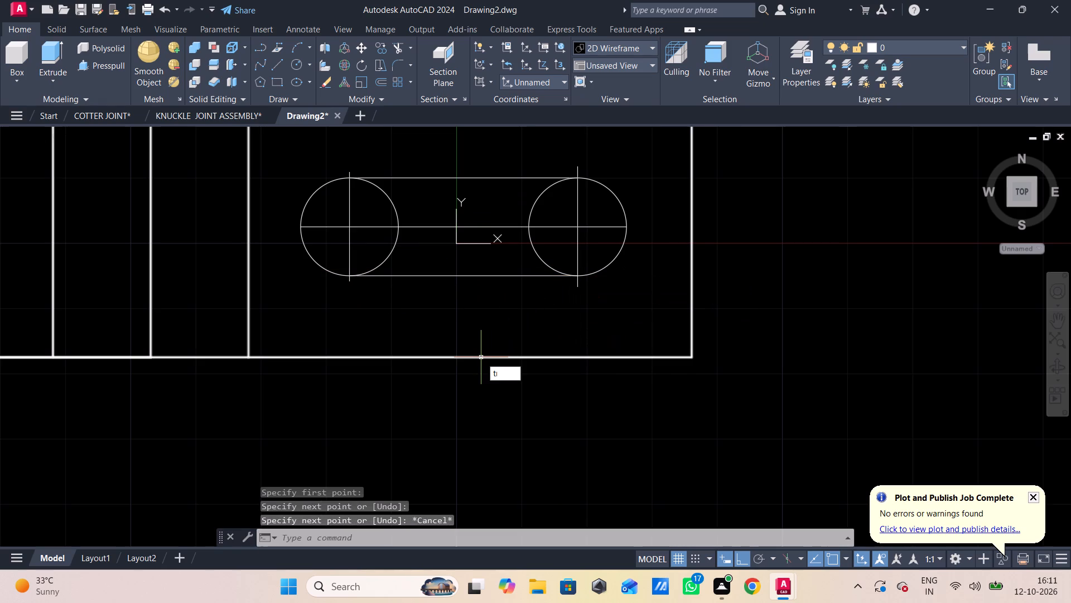
{"action": "key", "text": "space"}
{"action": "left_click", "coordinate": [368, 192]}
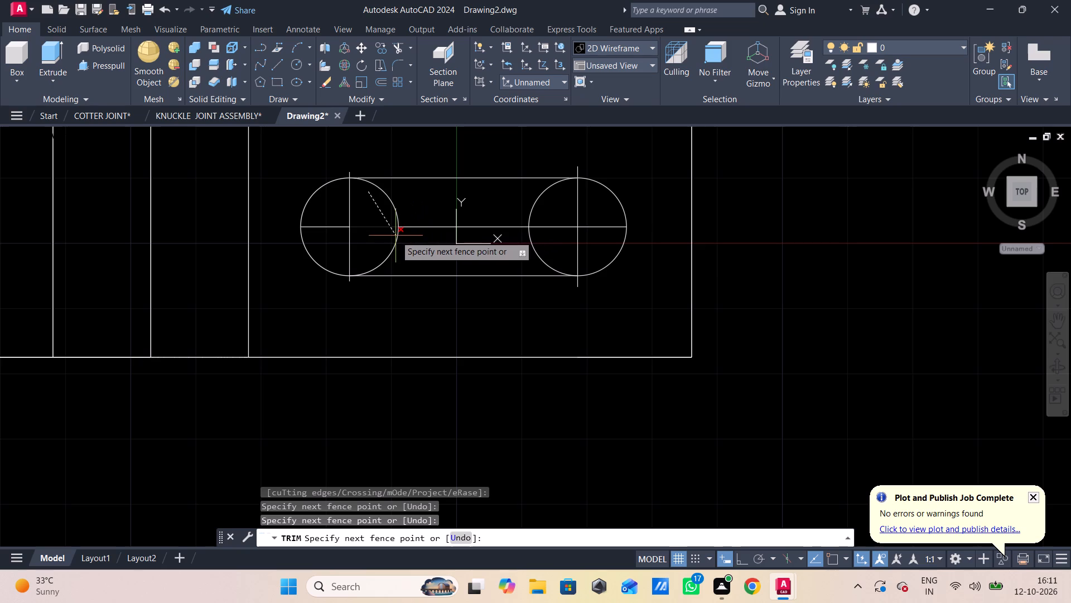
{"action": "left_click", "coordinate": [395, 236]}
{"action": "left_click_drag", "start_coordinate": [417, 214], "coordinate": [378, 219]}
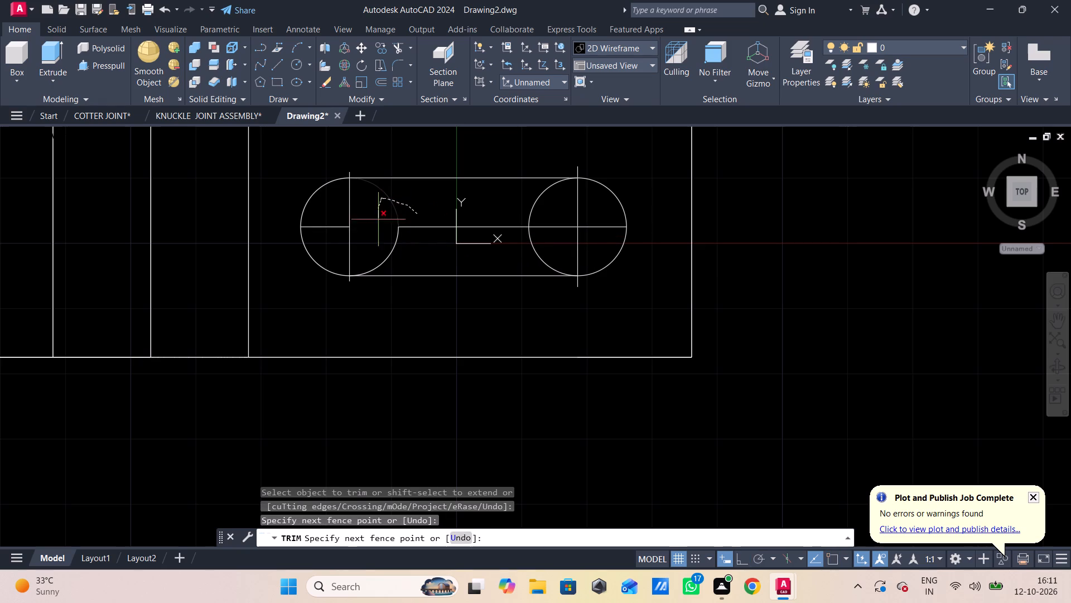
{"action": "left_click_drag", "start_coordinate": [378, 219], "coordinate": [428, 244]}
{"action": "left_click_drag", "start_coordinate": [541, 251], "coordinate": [571, 267]}
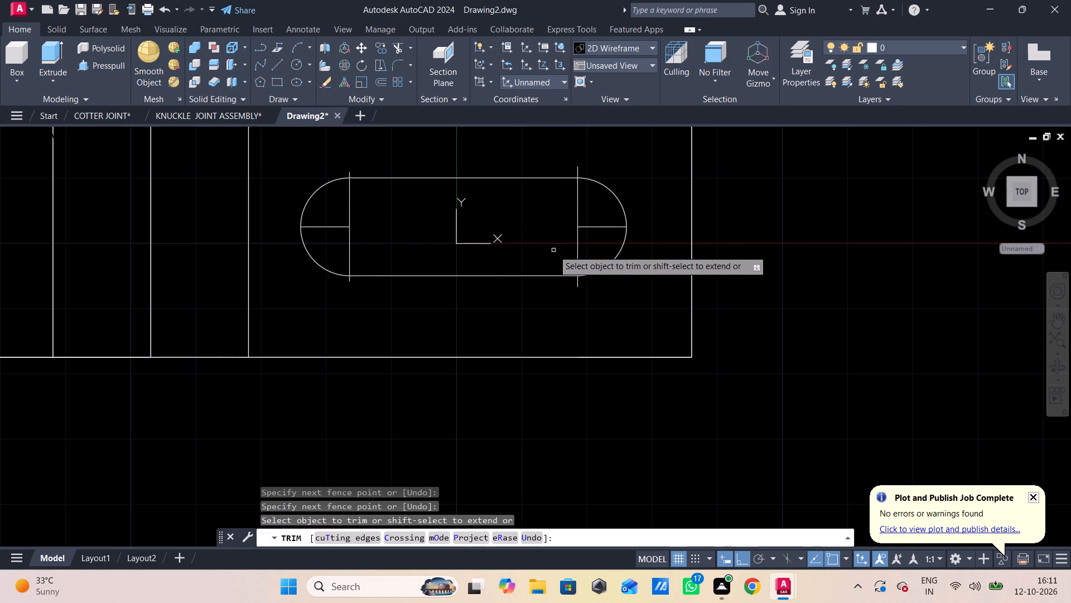
{"action": "left_click_drag", "start_coordinate": [553, 250], "coordinate": [529, 243]}
{"action": "left_click_drag", "start_coordinate": [599, 240], "coordinate": [588, 238]}
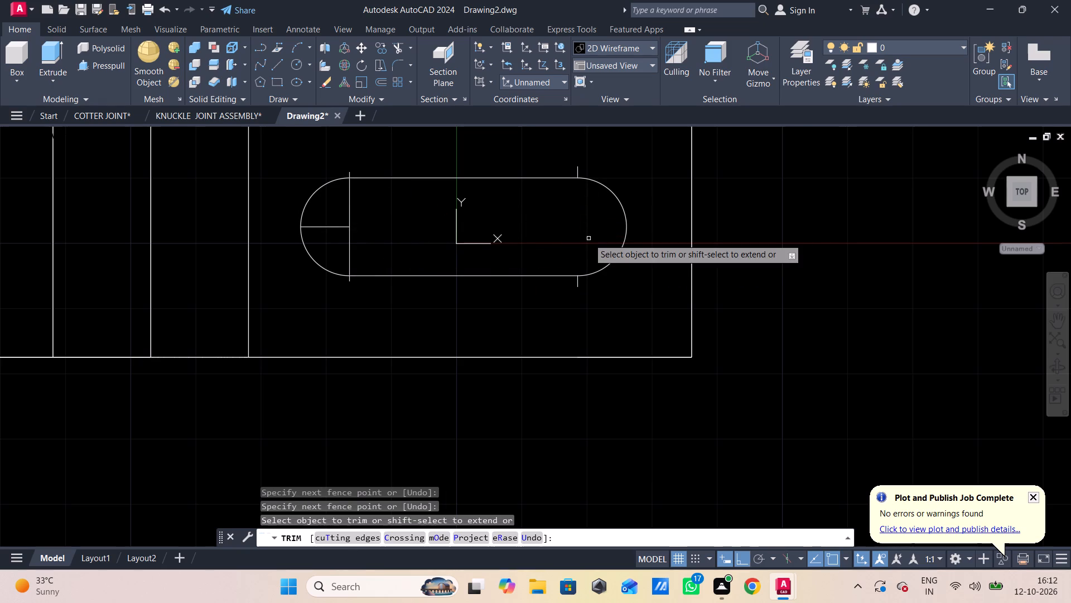
{"action": "left_click_drag", "start_coordinate": [360, 229], "coordinate": [361, 249]}
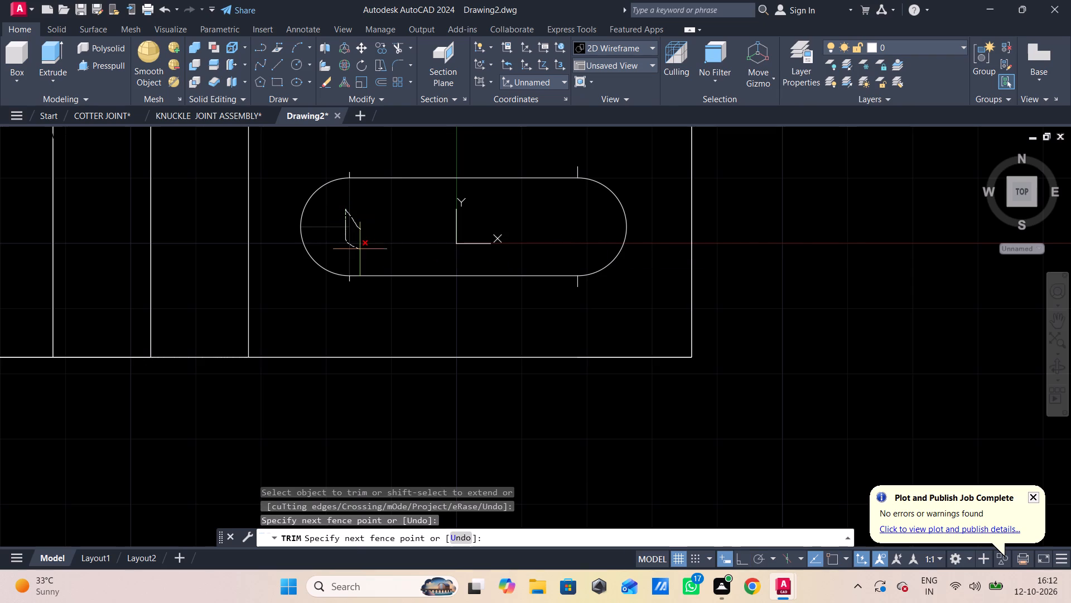
{"action": "left_click_drag", "start_coordinate": [361, 249], "coordinate": [361, 246]}
{"action": "left_click", "coordinate": [350, 173]}
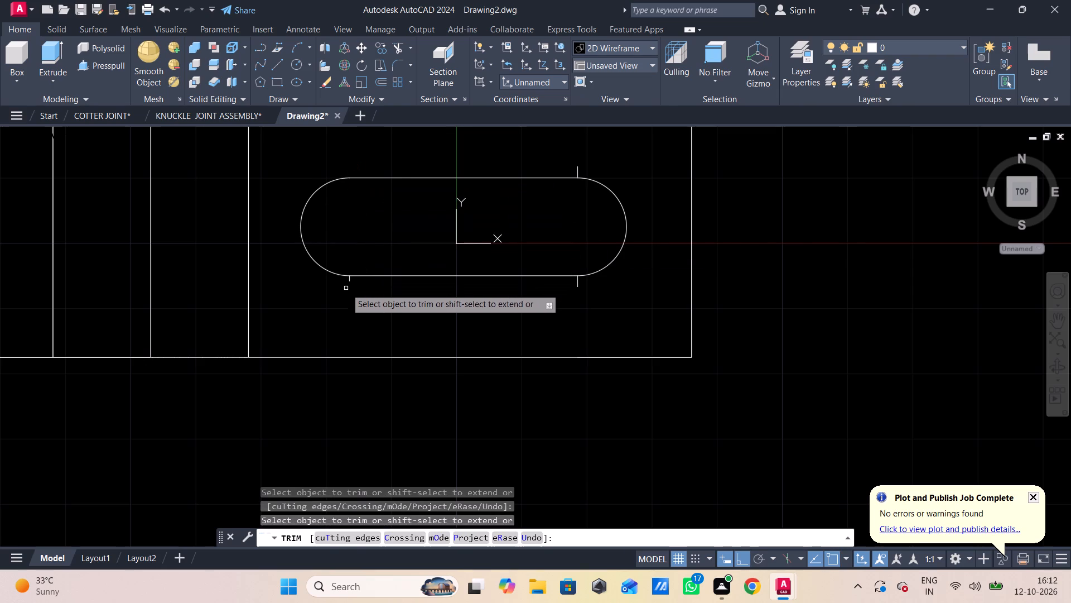
{"action": "left_click", "coordinate": [350, 278]}
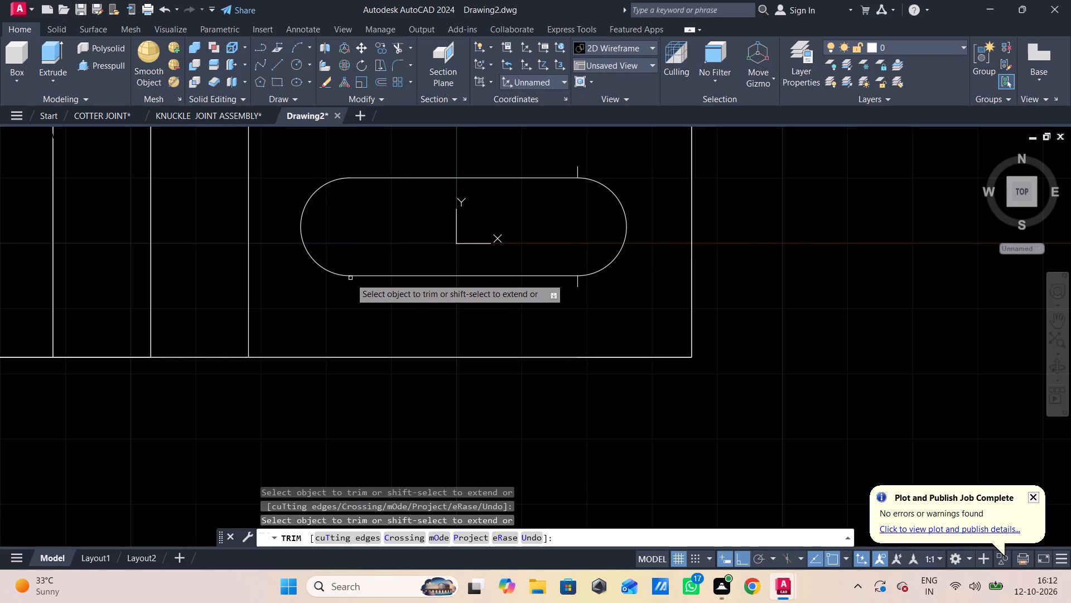
{"action": "left_click", "coordinate": [576, 284]}
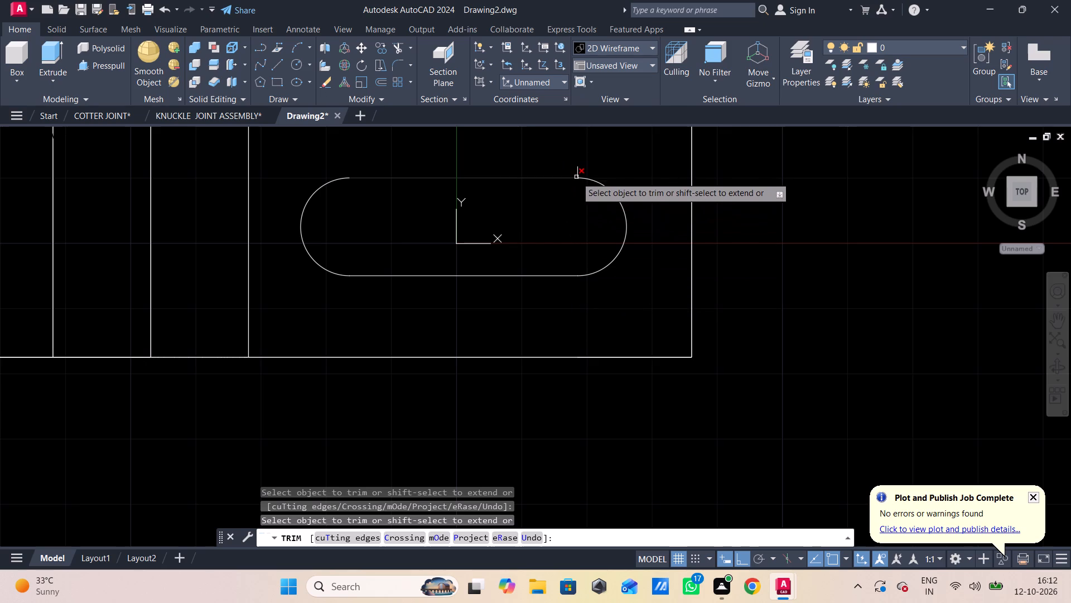
{"action": "left_click", "coordinate": [576, 173]}
{"action": "key", "text": "Escape"}
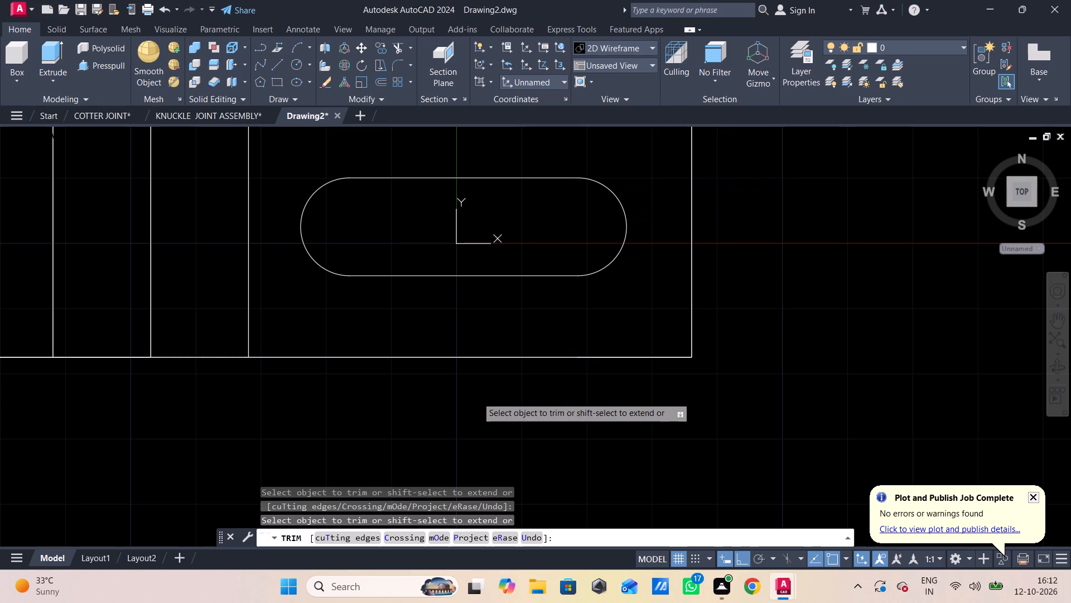
Switch the visual style to Shades of Gray.
{"action": "scroll", "coordinate": [477, 397], "scroll_direction": "down", "scroll_amount": 1}
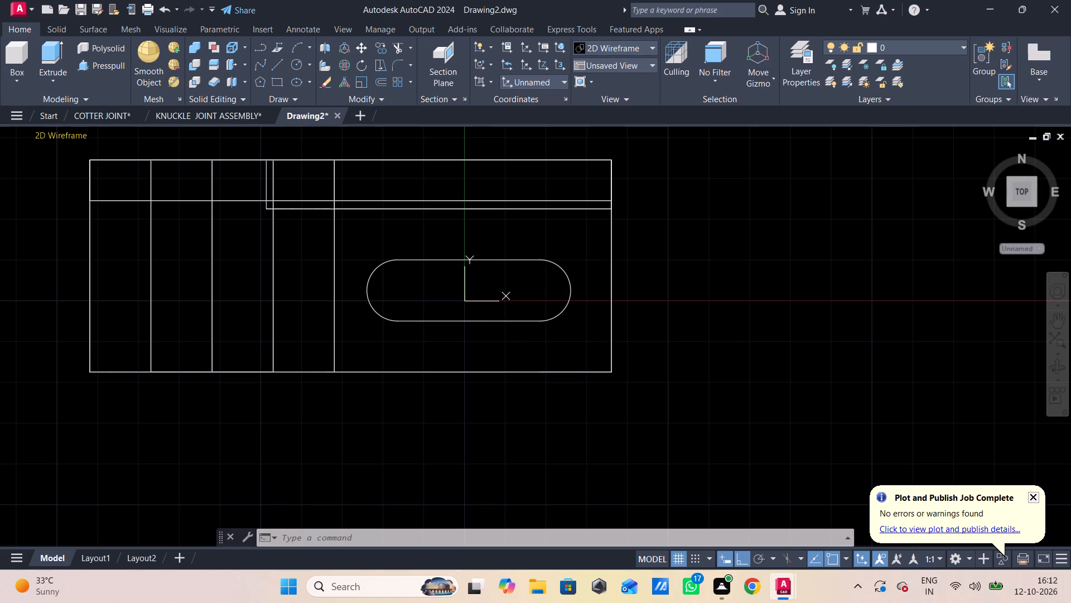
{"action": "left_click", "coordinate": [57, 131]}
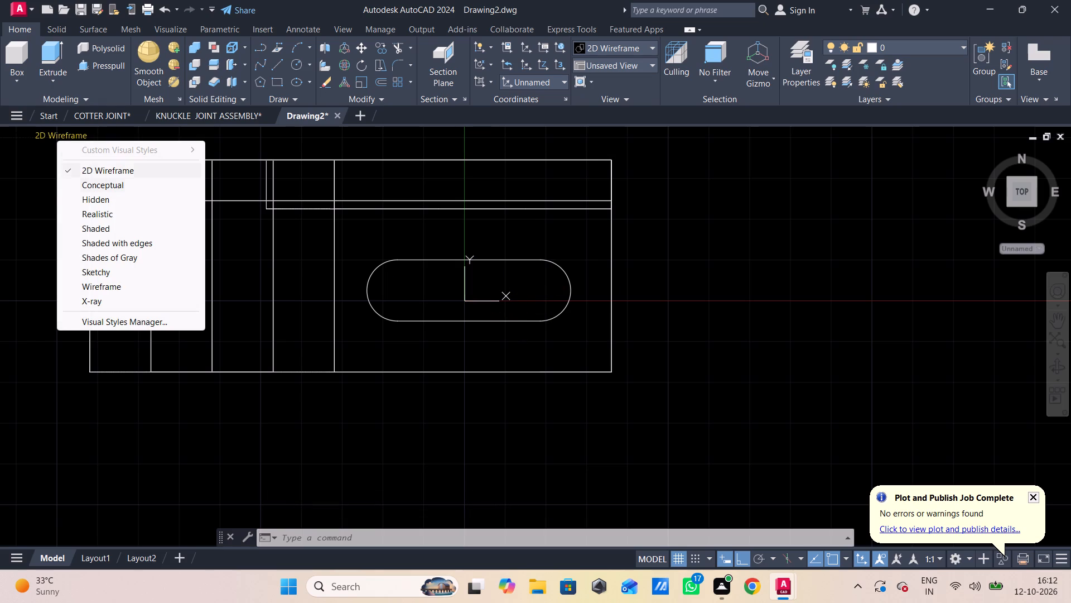
{"action": "left_click", "coordinate": [119, 261]}
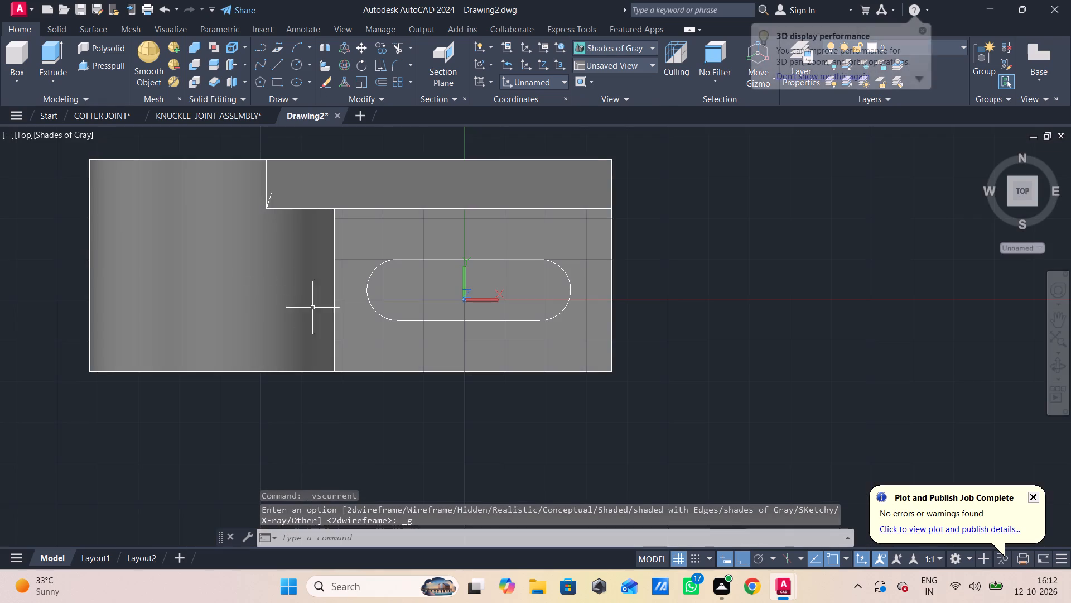
Presspull the area inside the slot outline down through the full thickness of the arm to cut the slot.
{"action": "middle_click_drag", "start_coordinate": [385, 347], "coordinate": [397, 284], "text": "shift"}
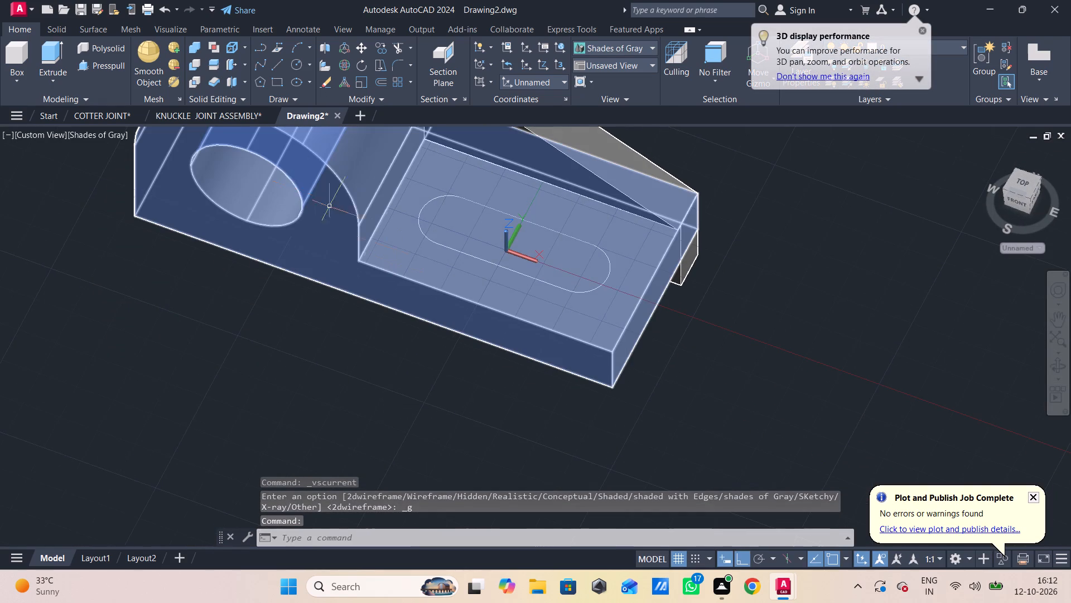
{"action": "left_click", "coordinate": [109, 63]}
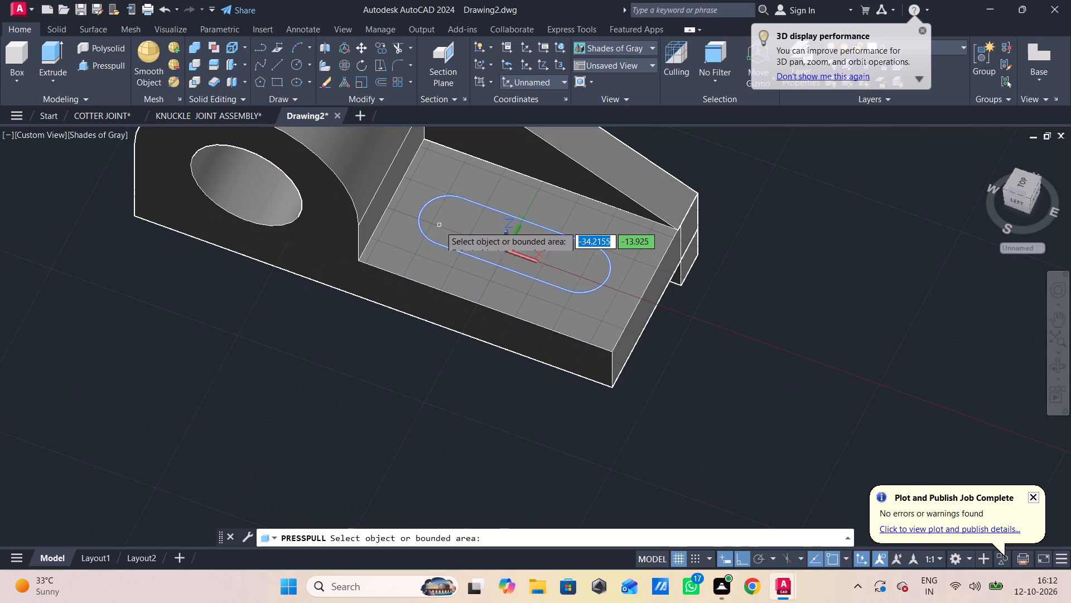
{"action": "left_click", "coordinate": [440, 226]}
{"action": "left_click", "coordinate": [451, 379]}
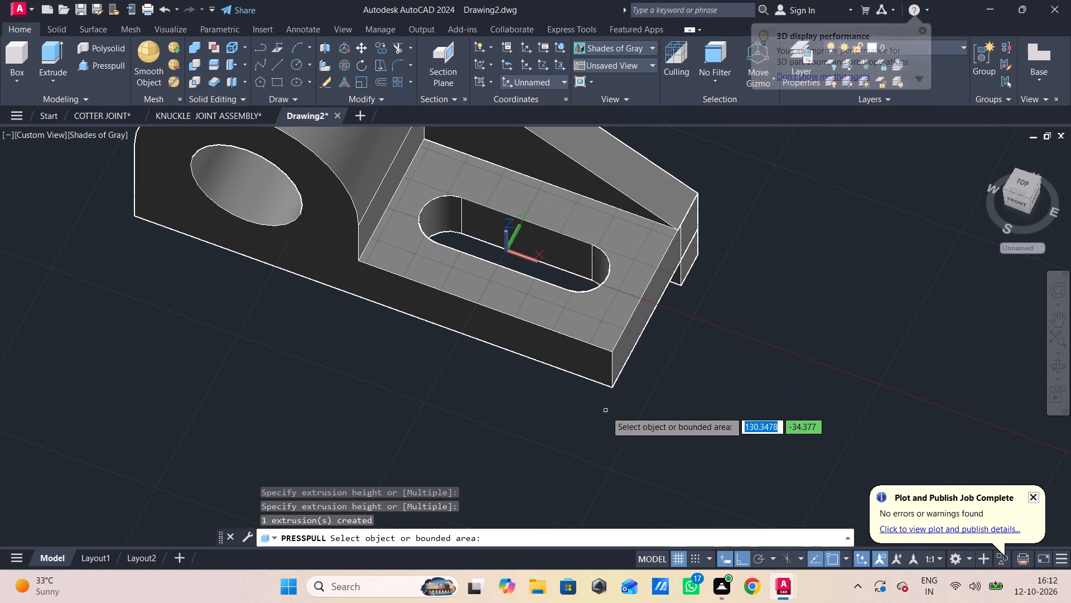
{"action": "key", "text": "Escape"}
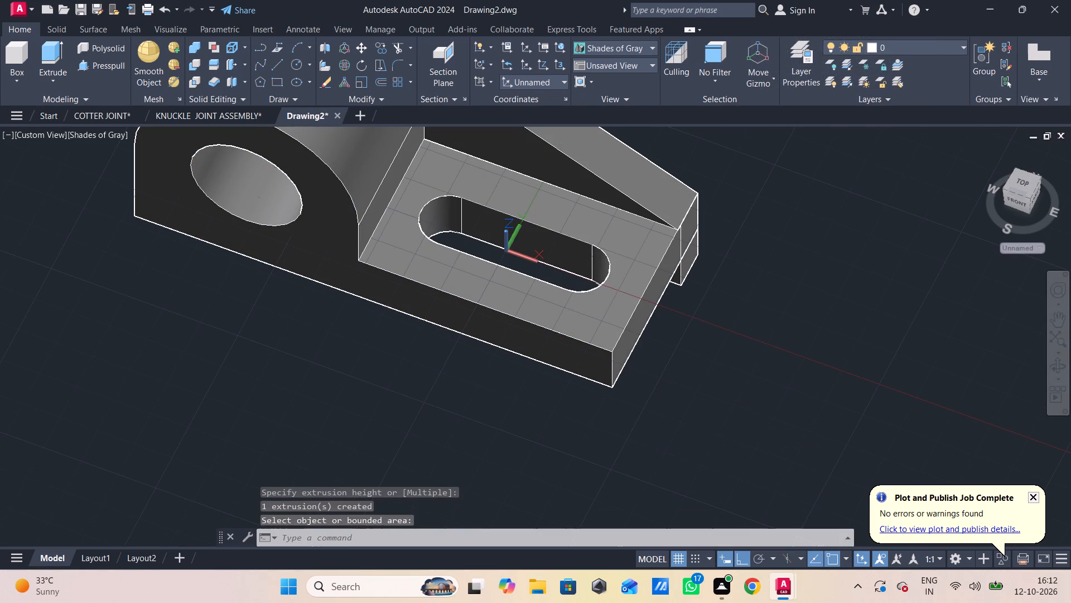
Select the entire part with its remaining outlines and apply the Join command to everything selected.
{"action": "middle_click_drag", "start_coordinate": [628, 423], "coordinate": [625, 583]}
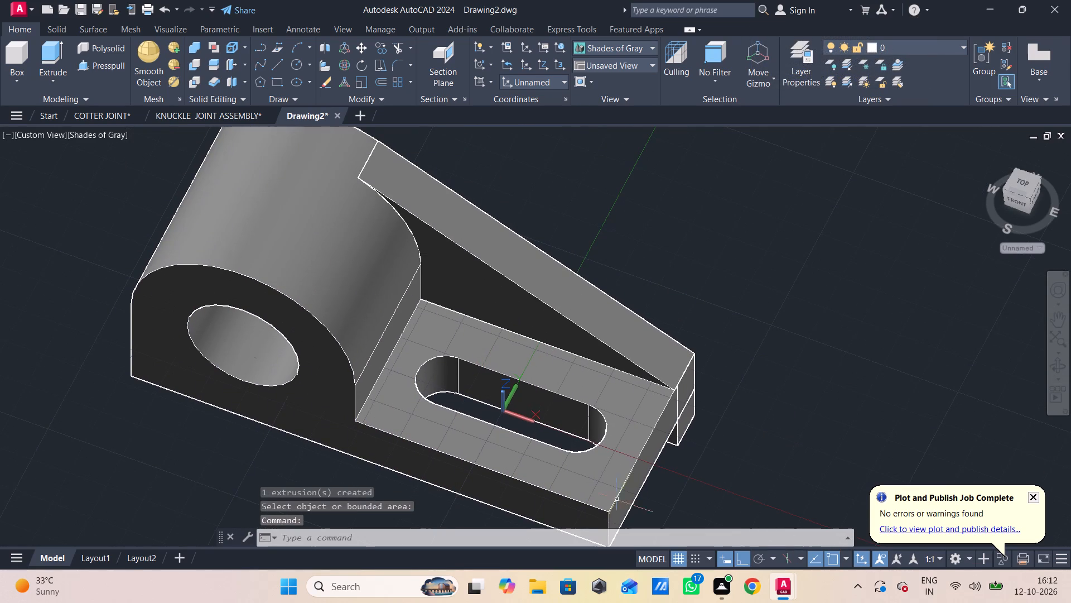
{"action": "scroll", "coordinate": [617, 447], "scroll_direction": "down", "scroll_amount": 1}
{"action": "middle_click_drag", "start_coordinate": [612, 430], "coordinate": [610, 419]}
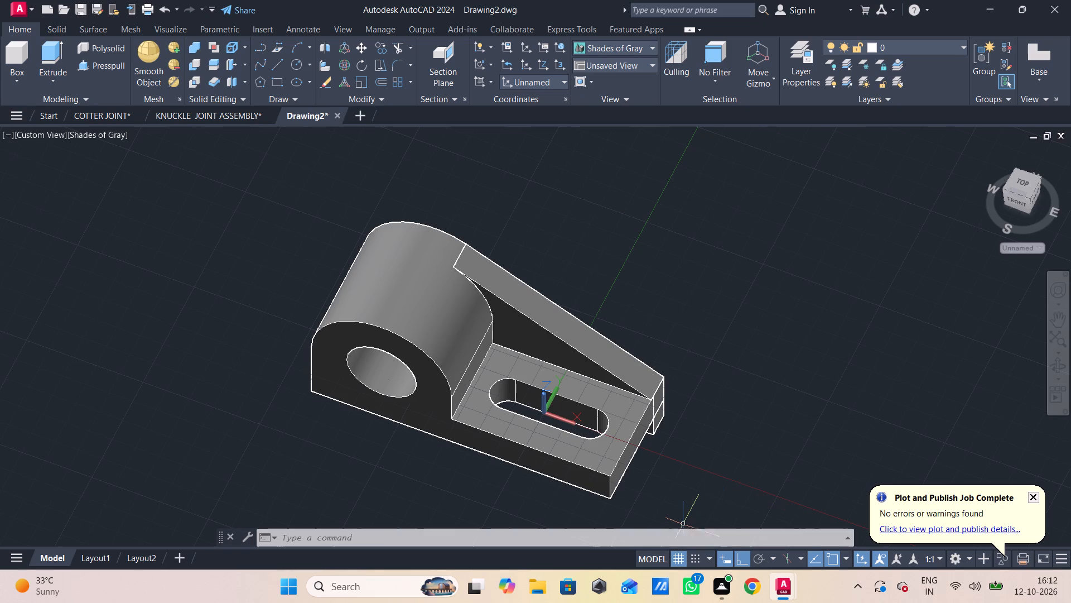
{"action": "middle_click_drag", "start_coordinate": [686, 432], "coordinate": [679, 401]}
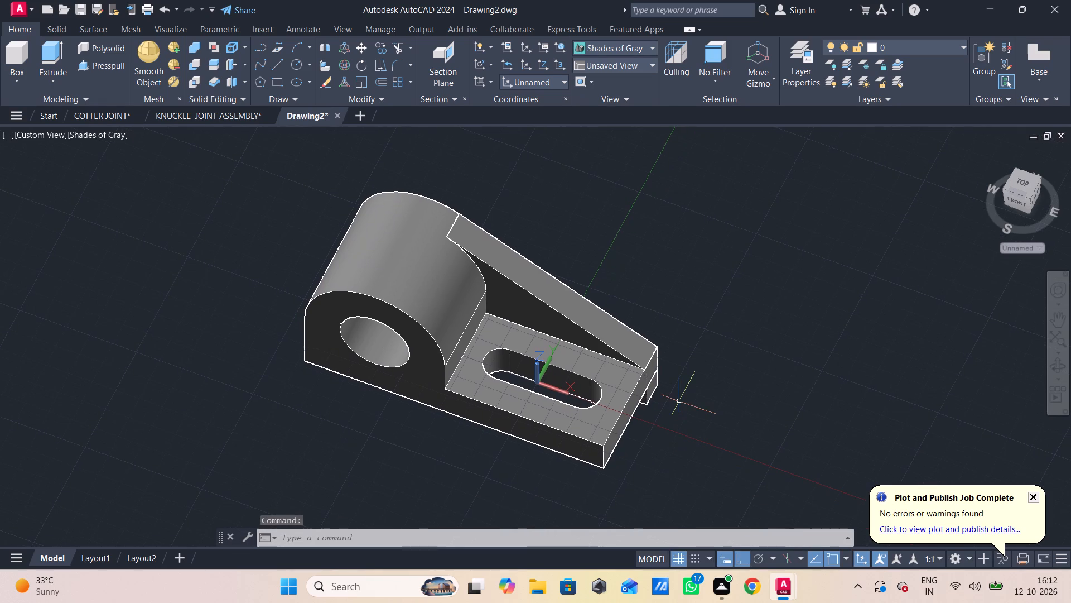
{"action": "scroll", "coordinate": [679, 401], "scroll_direction": "up", "scroll_amount": 1}
{"action": "scroll", "coordinate": [693, 377], "scroll_direction": "down", "scroll_amount": 1}
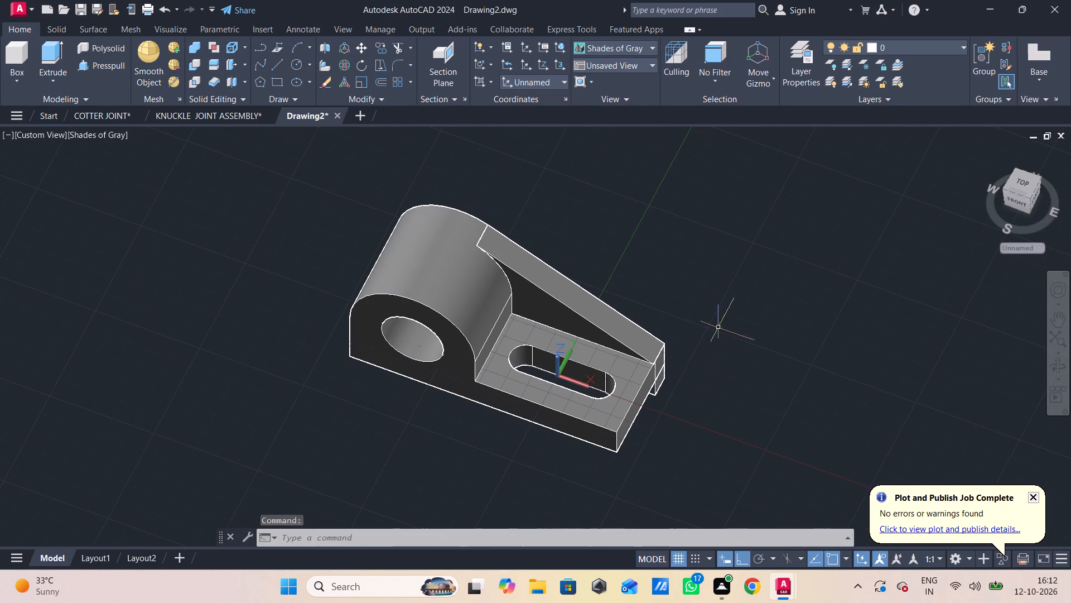
{"action": "left_click", "coordinate": [745, 163]}
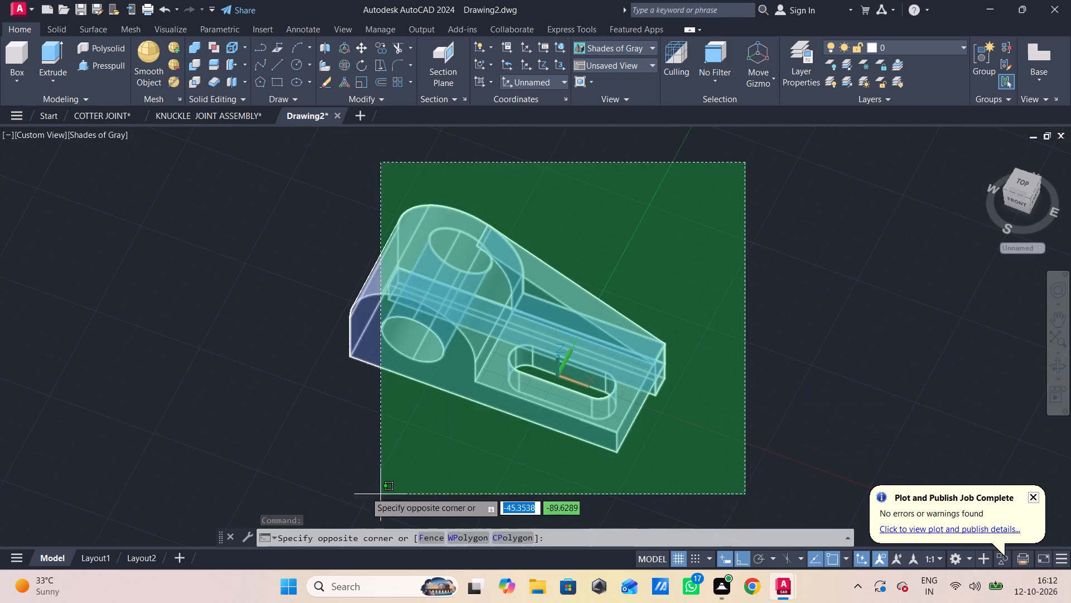
{"action": "left_click", "coordinate": [306, 476]}
{"action": "type", "text": "join"}
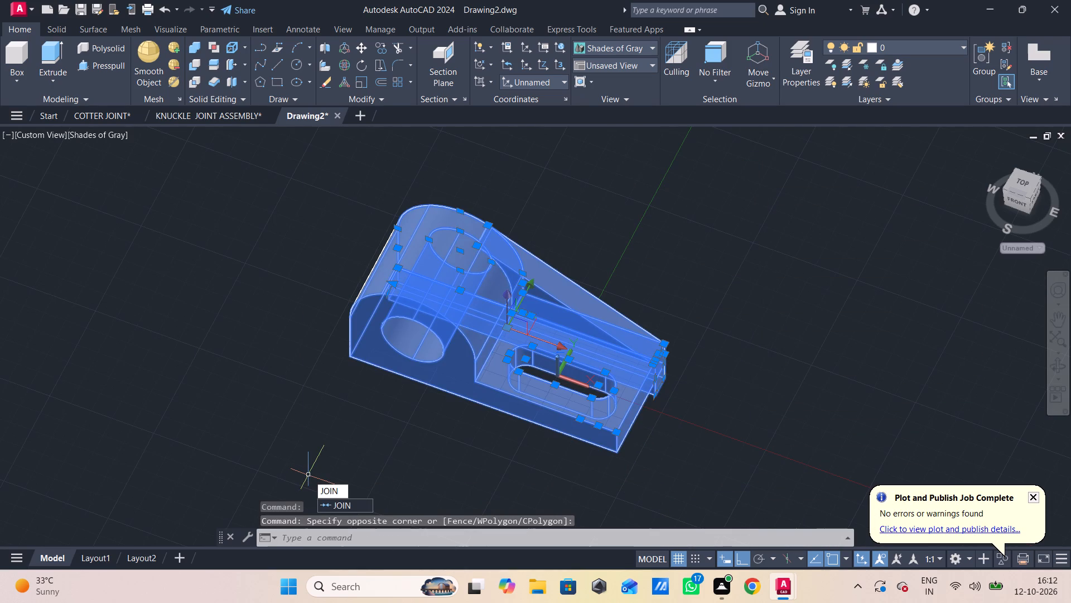
{"action": "key", "text": "Return"}
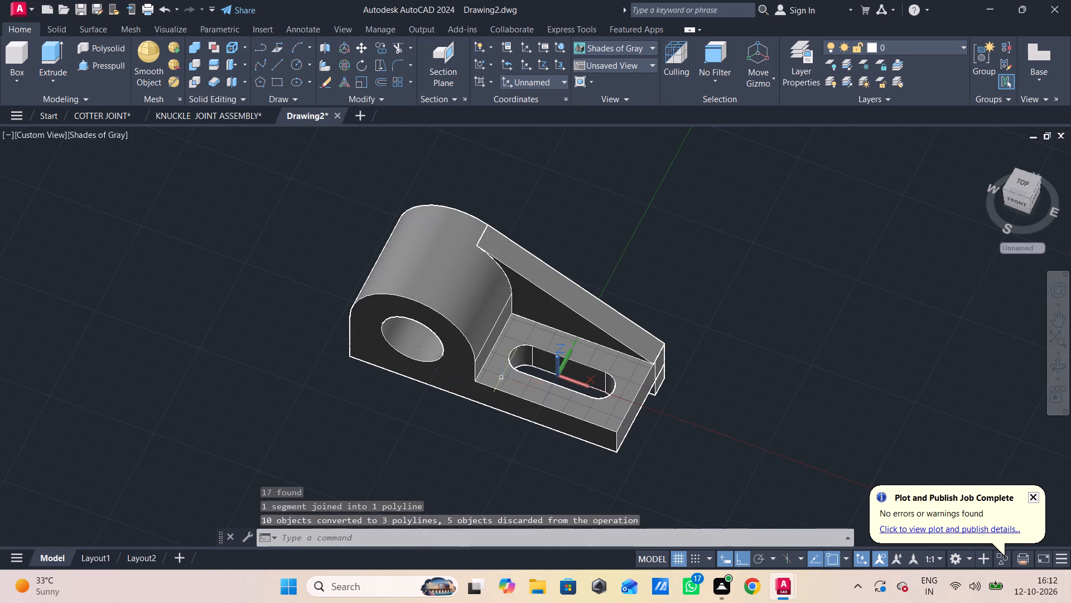
Union the arm-and-eye body and the sloping rib into one solid, selecting the whole model.
{"action": "left_click", "coordinate": [698, 185]}
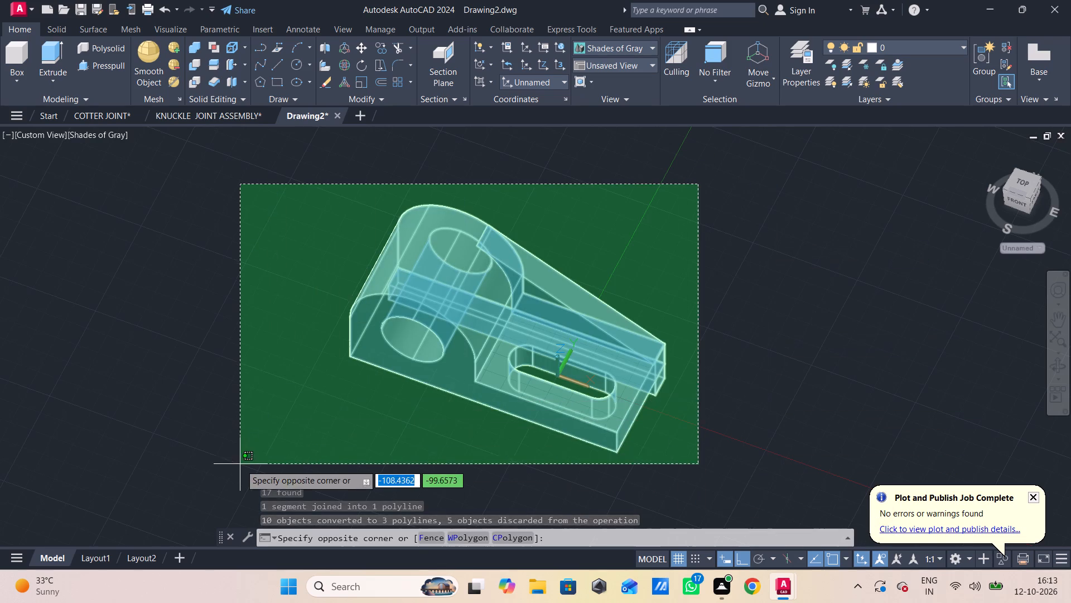
{"action": "left_click", "coordinate": [240, 465]}
{"action": "type", "text": "uni"}
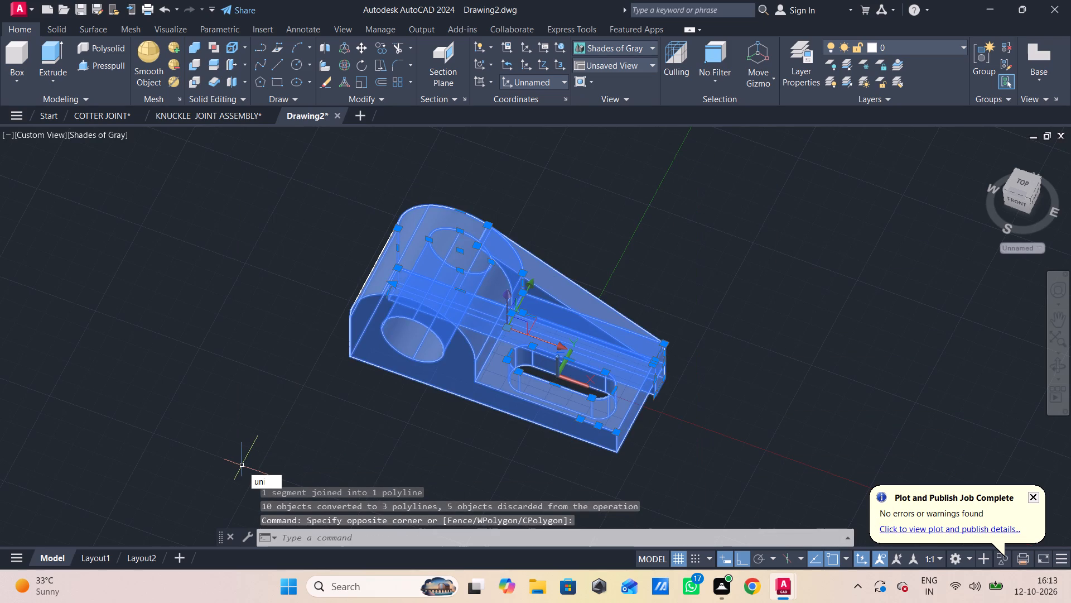
{"action": "key", "text": "3"}
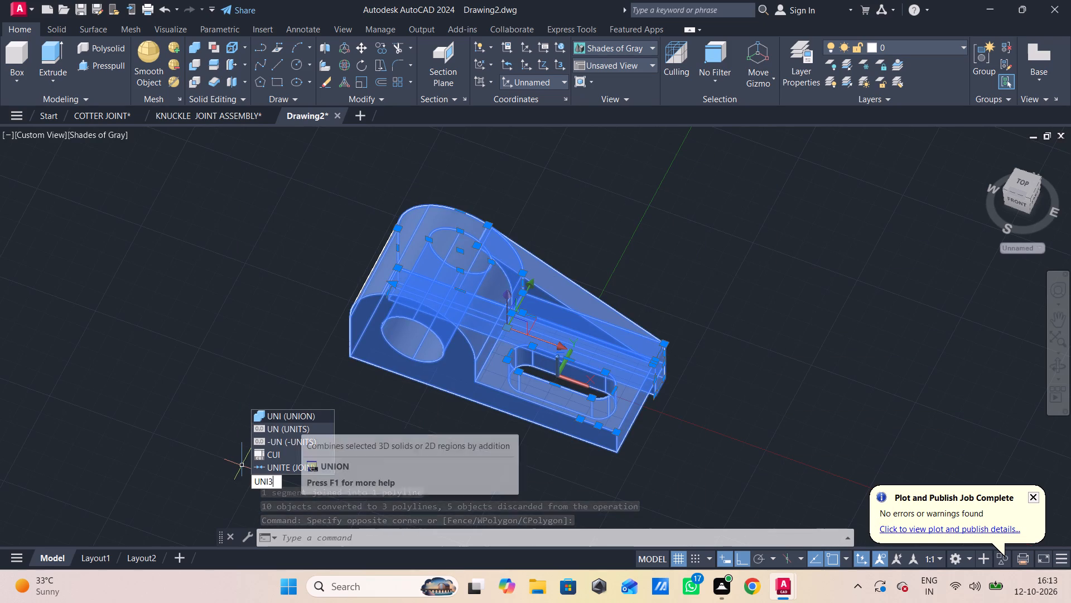
{"action": "key", "text": "BackSpace"}
{"action": "key", "text": "Return"}
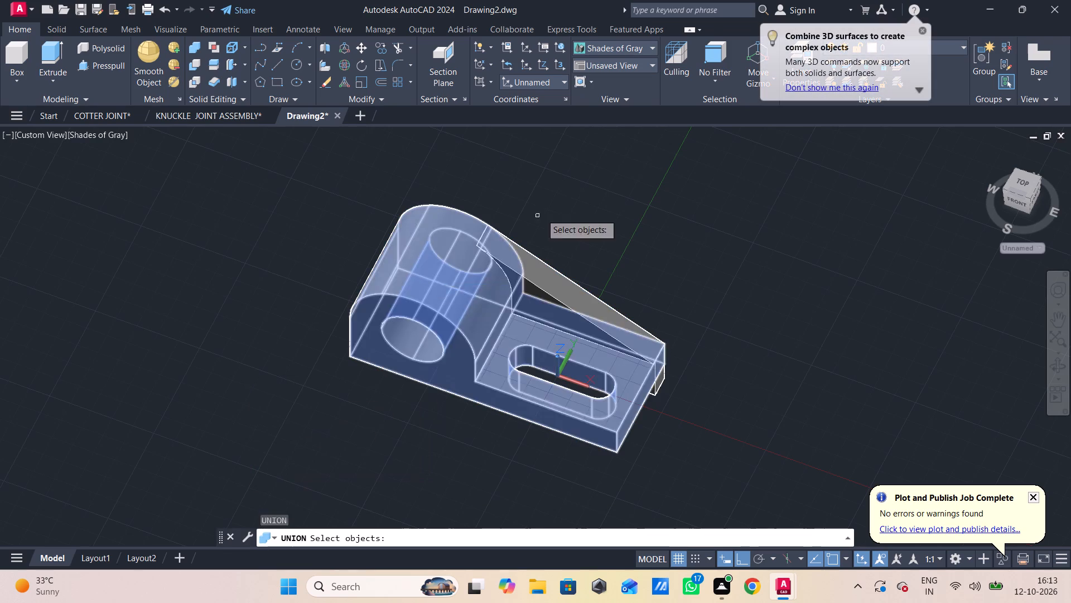
{"action": "left_click", "coordinate": [688, 152]}
{"action": "left_click", "coordinate": [177, 491]}
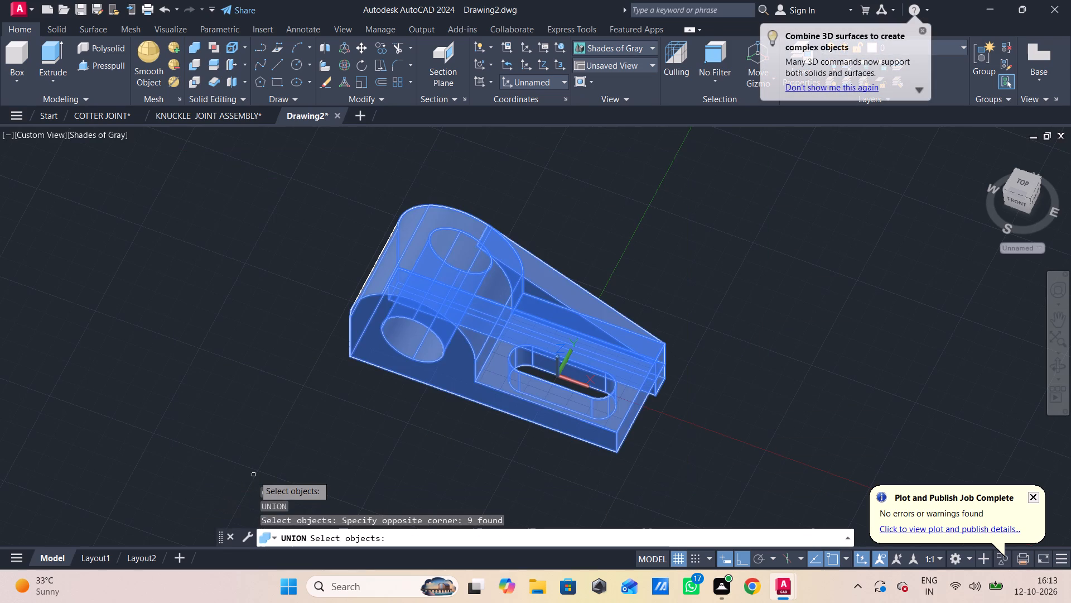
{"action": "key", "text": "Return"}
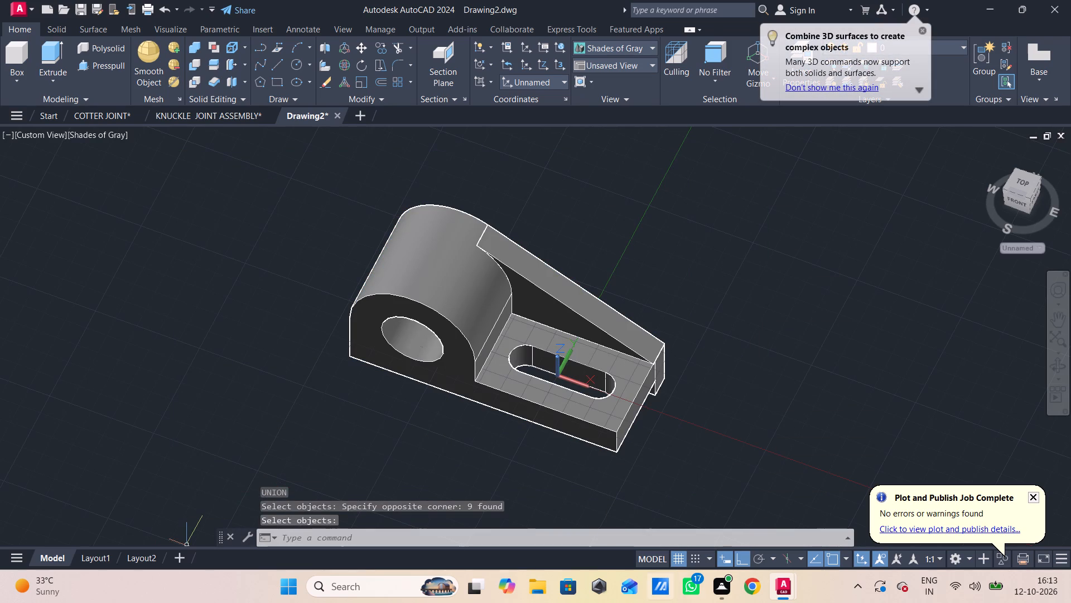